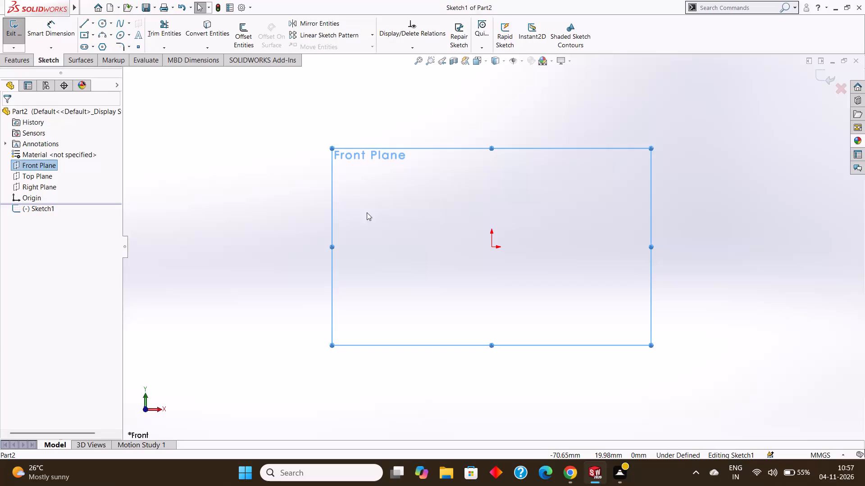
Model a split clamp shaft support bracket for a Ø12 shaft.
Sketch a circle centred on the origin with a radius of 6 mm on the Front Plane.
scroll(435, 236, "up", 1)
scroll(443, 229, "down", 2)
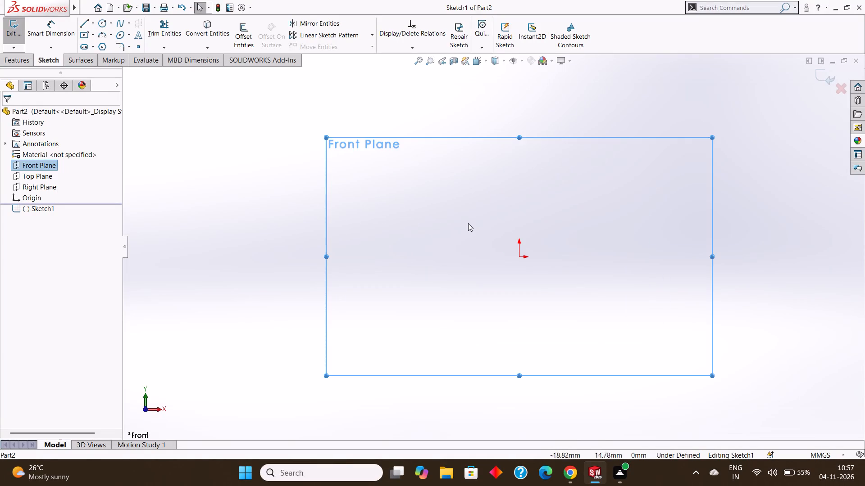
scroll(431, 222, "up", 2)
scroll(613, 193, "up", 1)
scroll(608, 194, "down", 1)
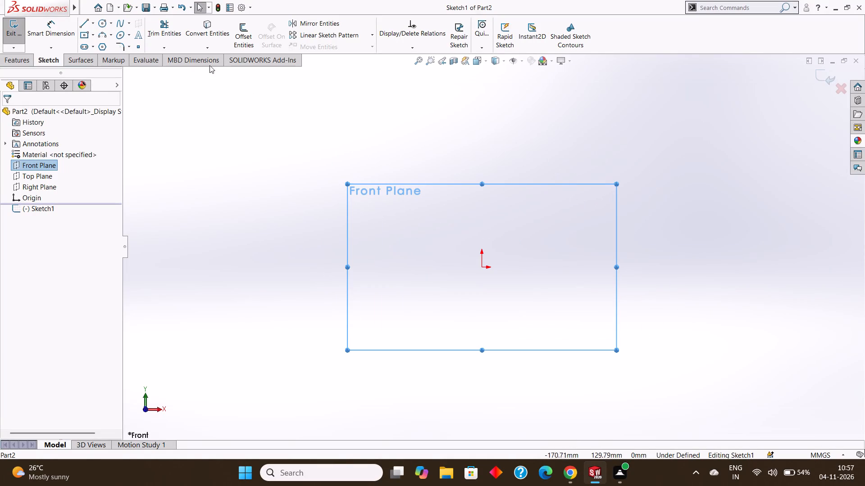
left_click(101, 27)
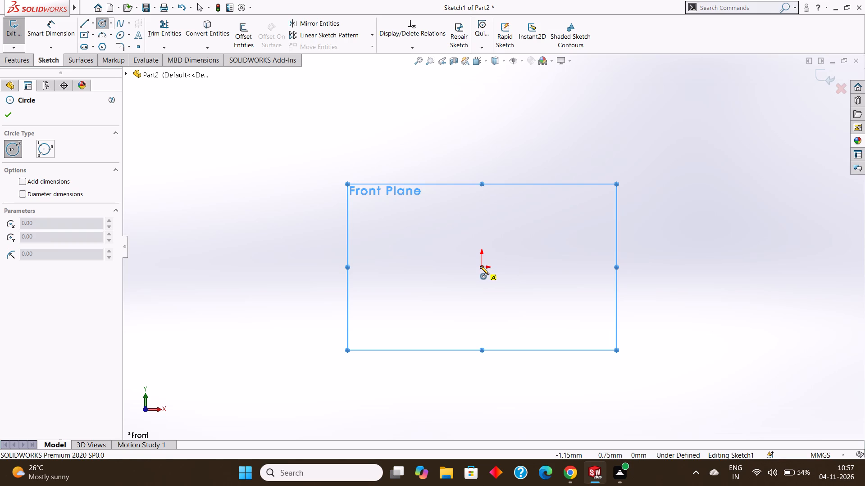
left_click_drag(480, 266, 515, 296)
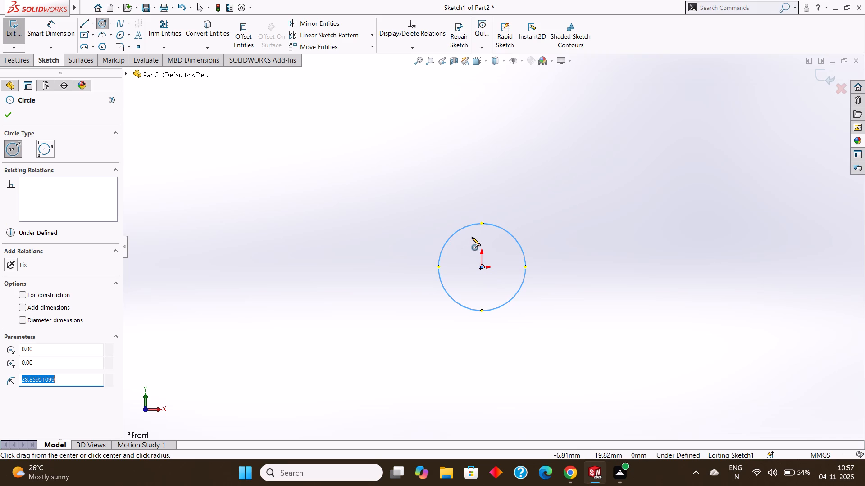
key("BackSpace")
key("6")
key("Return")
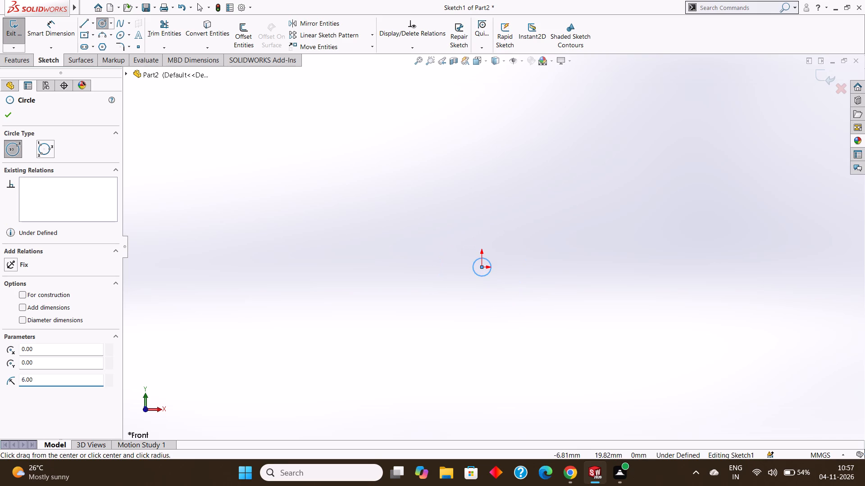
left_click(9, 111)
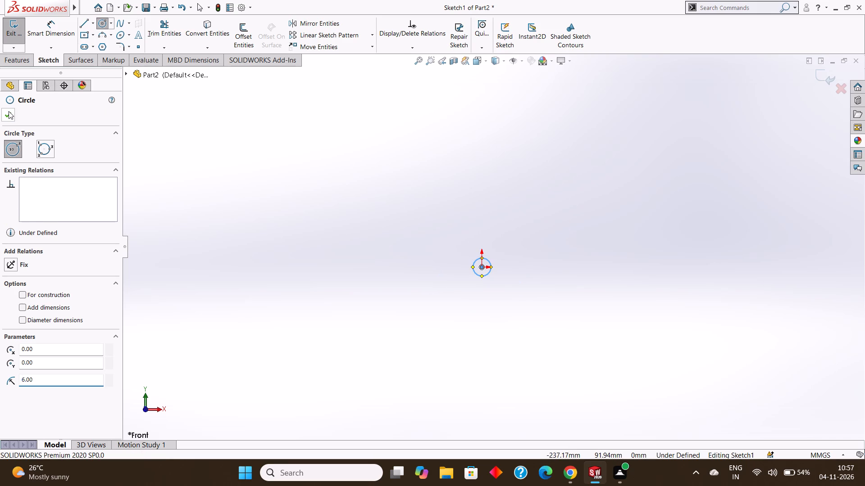
Add a 12 mm diameter dimension to the circle with Smart Dimension.
left_click(50, 35)
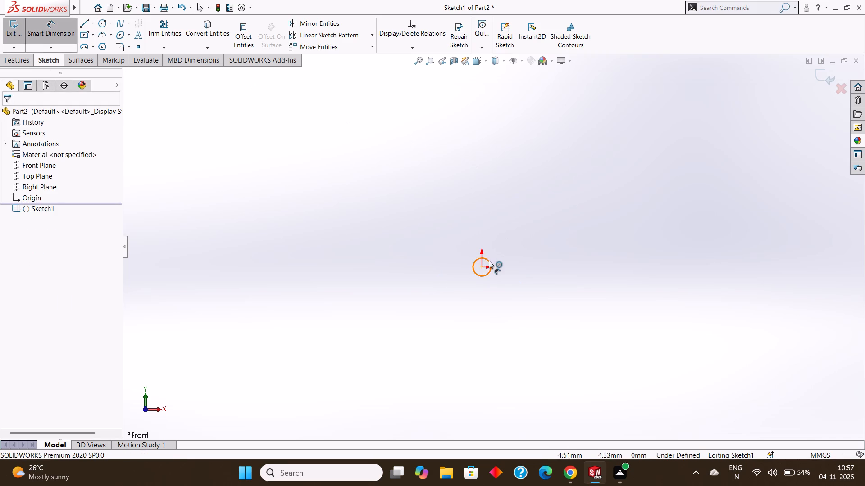
left_click(489, 261)
left_click(516, 156)
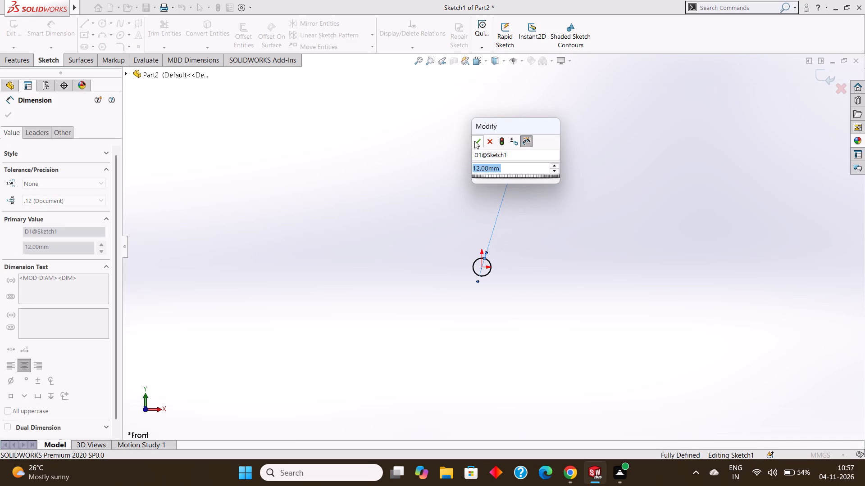
left_click(474, 141)
left_click(10, 113)
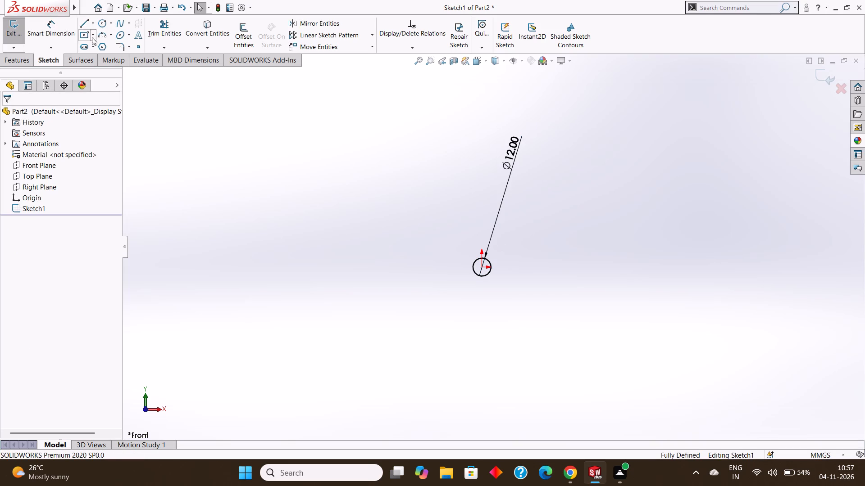
Sketch a second, concentric circle at the origin with a radius of 12.5 mm.
left_click(101, 24)
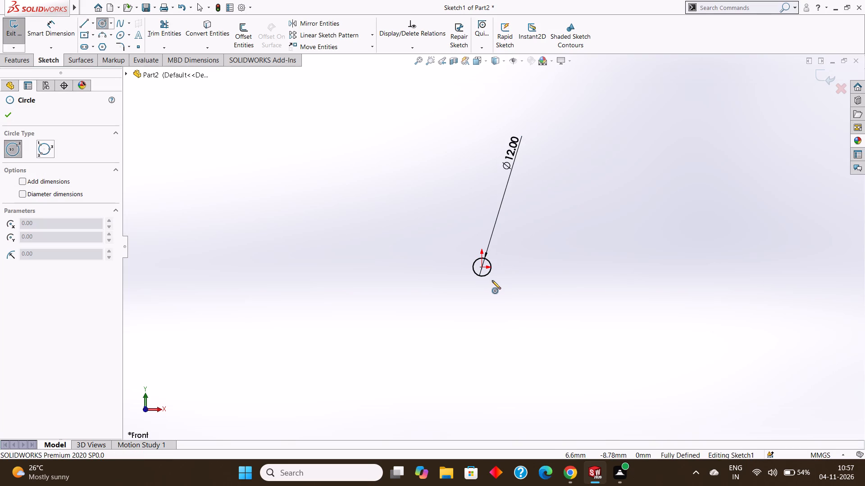
left_click_drag(483, 267, 502, 287)
key("BackSpace")
type("12")
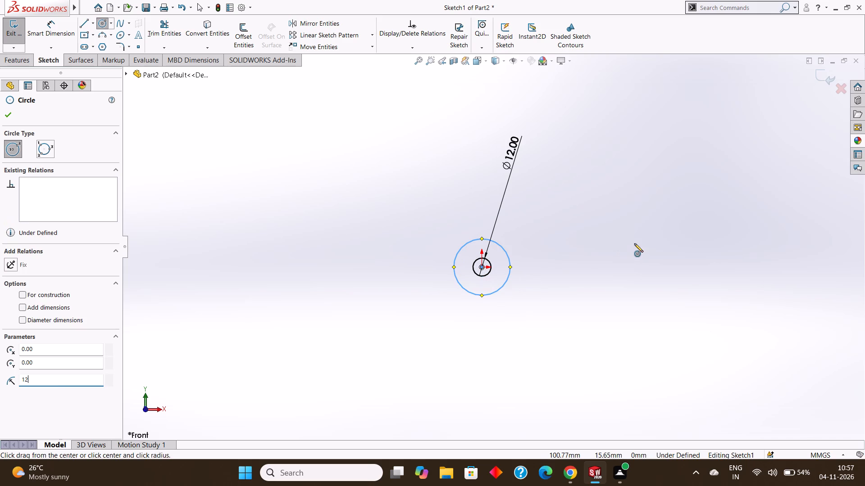
type(".5")
key("Return")
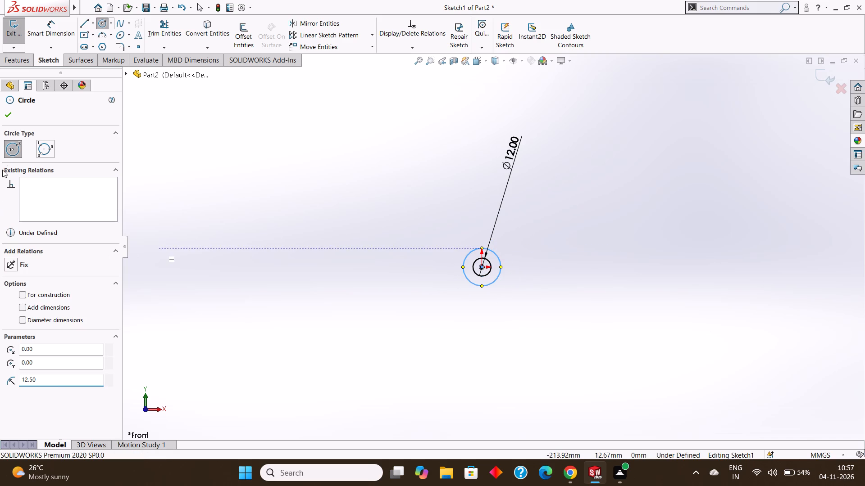
left_click(9, 114)
Add a 25 mm diameter dimension to the outer circle with Smart Dimension.
left_click(61, 36)
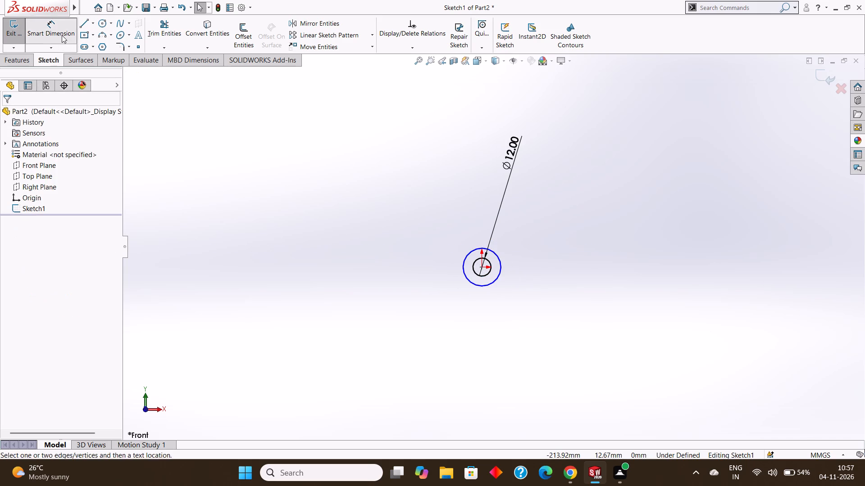
left_click(499, 256)
left_click(549, 182)
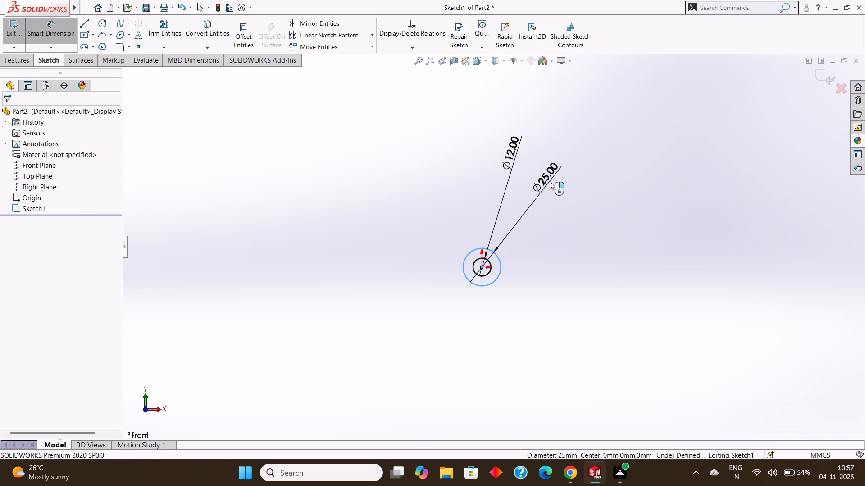
left_click(510, 170)
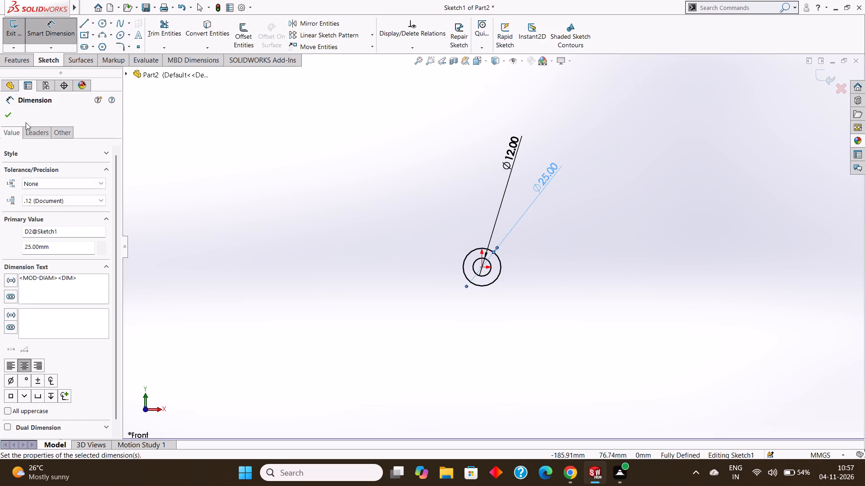
left_click(6, 113)
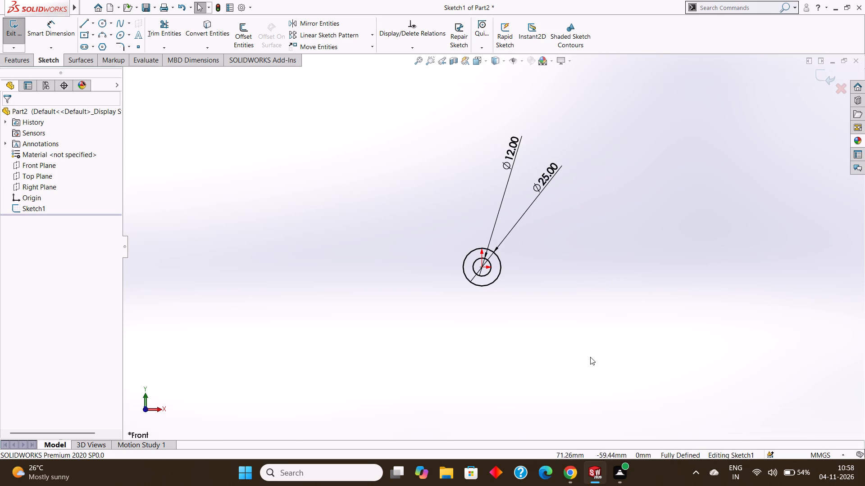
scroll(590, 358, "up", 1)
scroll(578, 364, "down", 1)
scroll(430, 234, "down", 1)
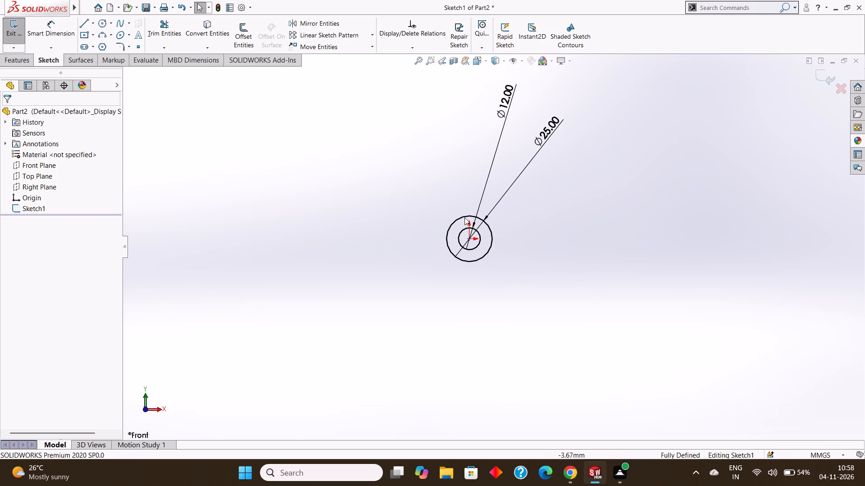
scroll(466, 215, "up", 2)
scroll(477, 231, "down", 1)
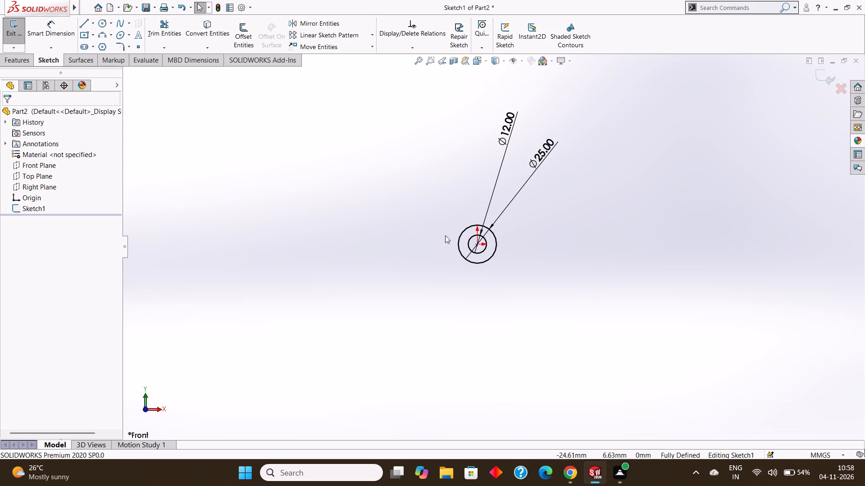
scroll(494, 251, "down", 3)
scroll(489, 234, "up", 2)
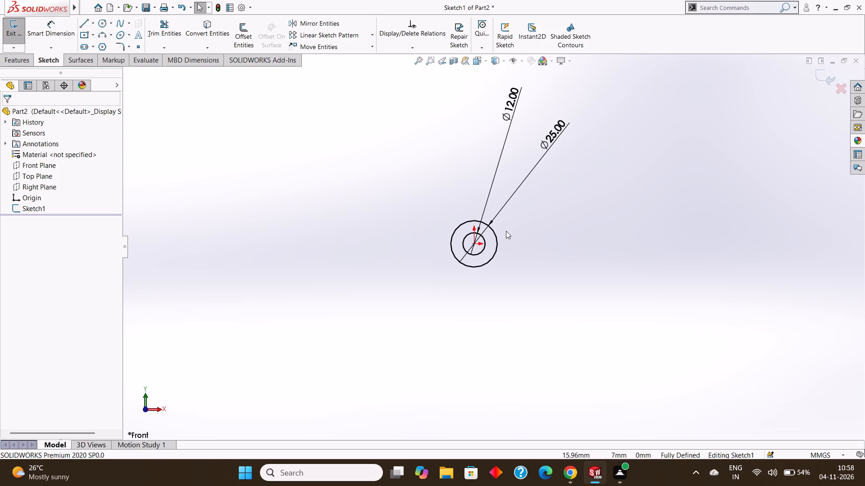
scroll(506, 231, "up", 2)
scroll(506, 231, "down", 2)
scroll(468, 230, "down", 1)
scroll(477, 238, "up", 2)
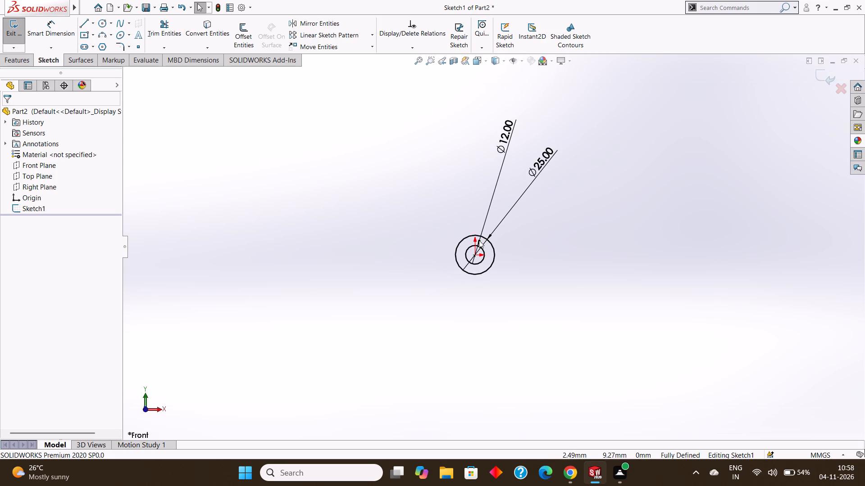
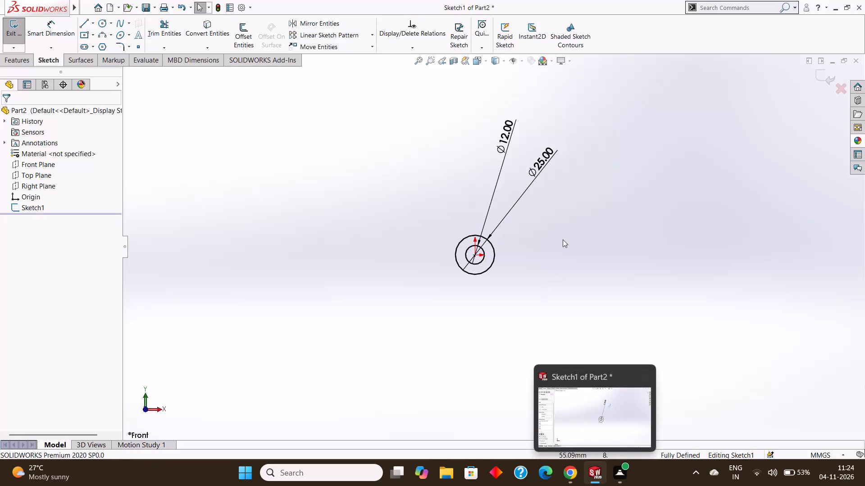
Draw two vertical centerlines, each 12.5 mm long, from the origin to the top and bottom of the outer circle.
left_click(565, 230)
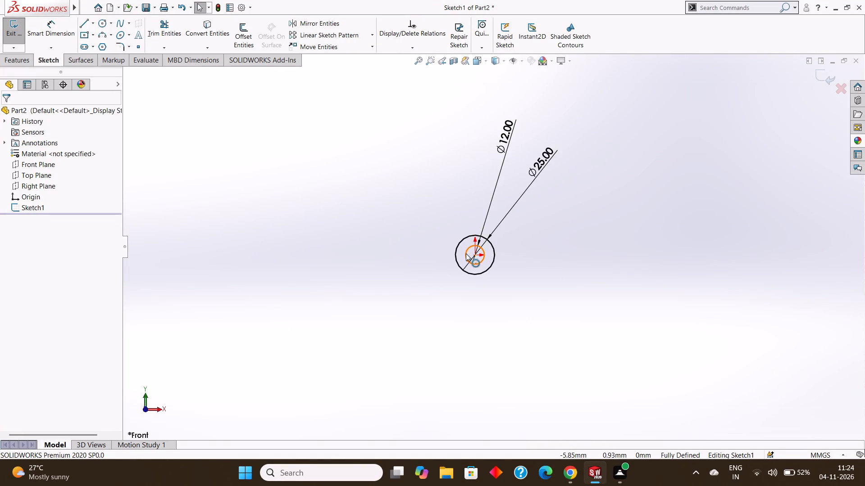
scroll(478, 258, "down", 2)
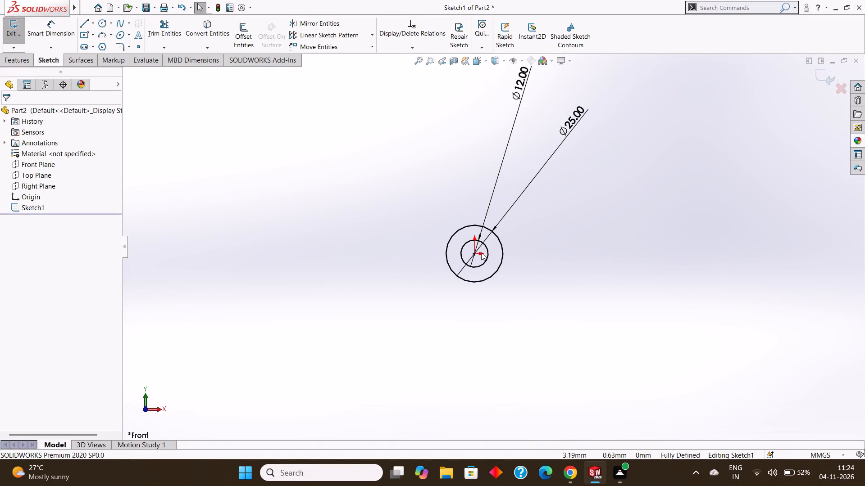
left_click(92, 23)
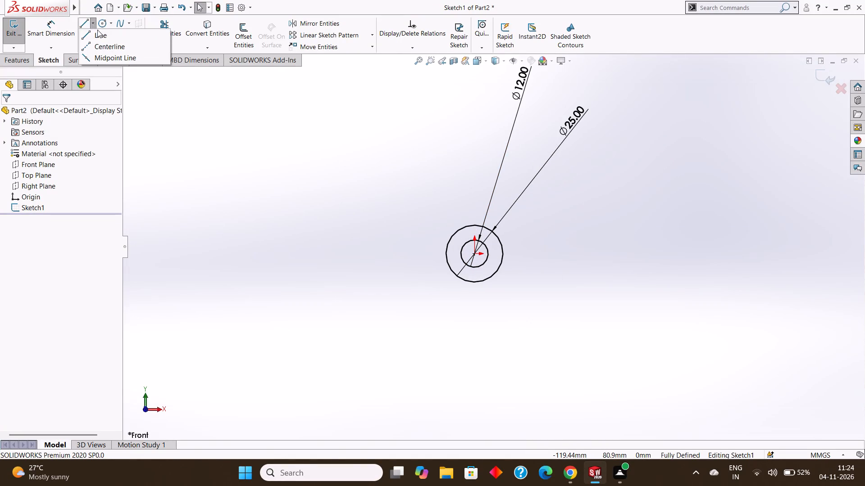
left_click(106, 45)
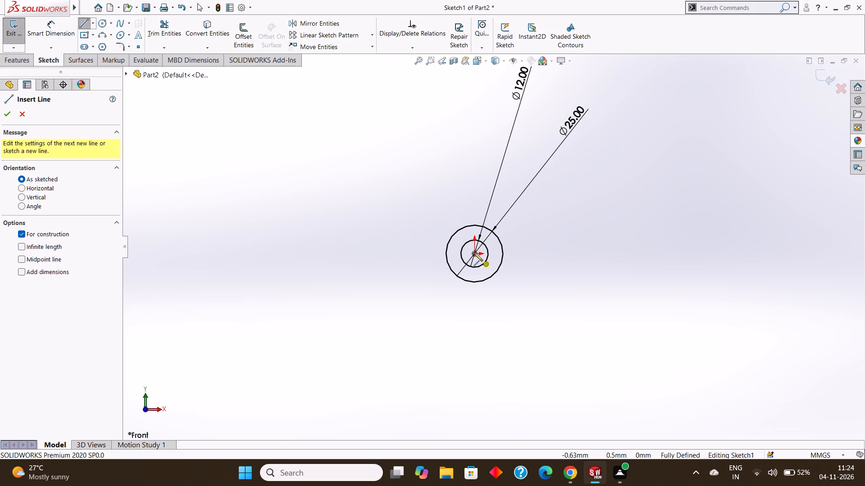
left_click(474, 252)
left_click(474, 224)
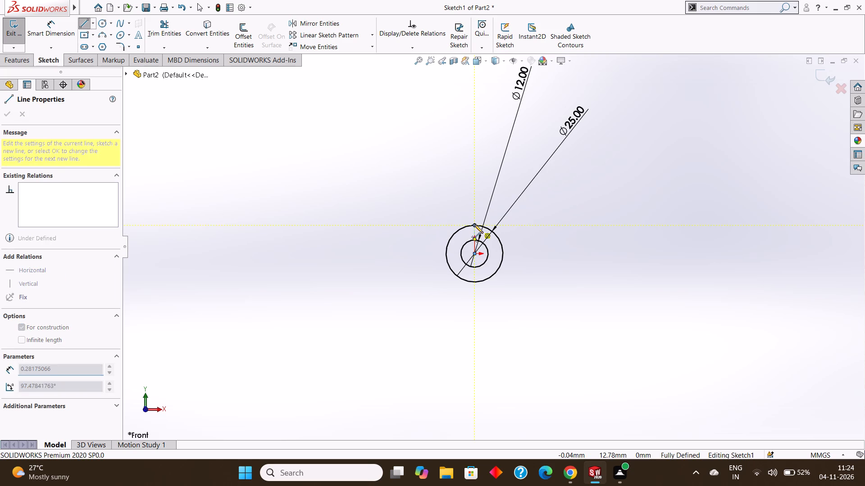
key("Escape")
key("Return")
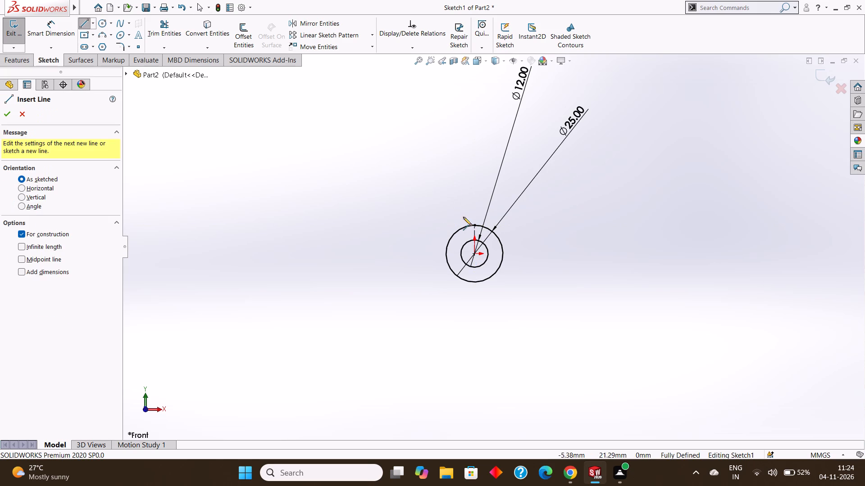
left_click(475, 253)
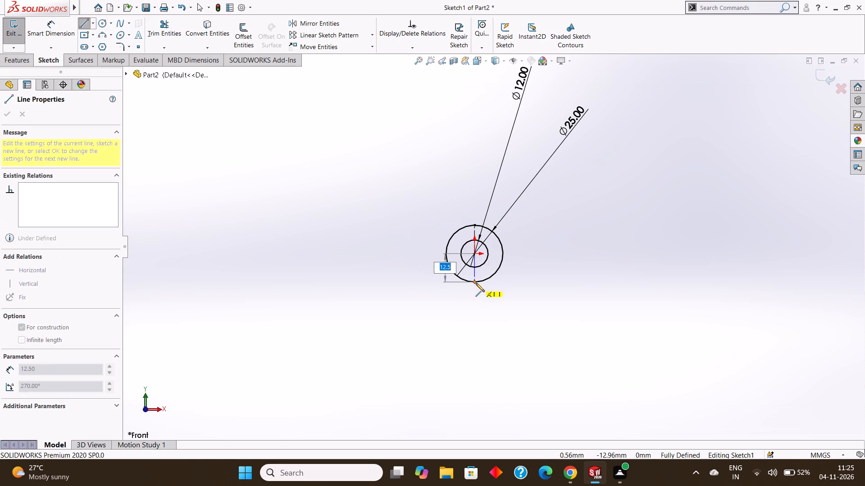
left_click(476, 283)
key("Escape")
key("Escape")
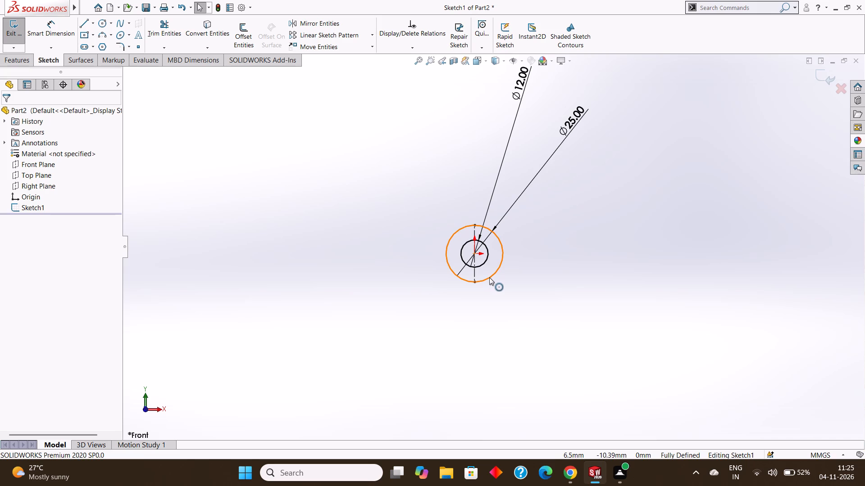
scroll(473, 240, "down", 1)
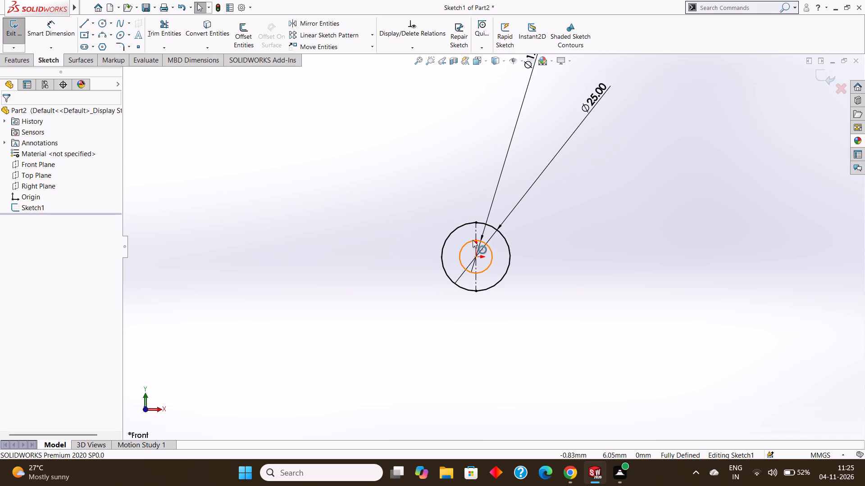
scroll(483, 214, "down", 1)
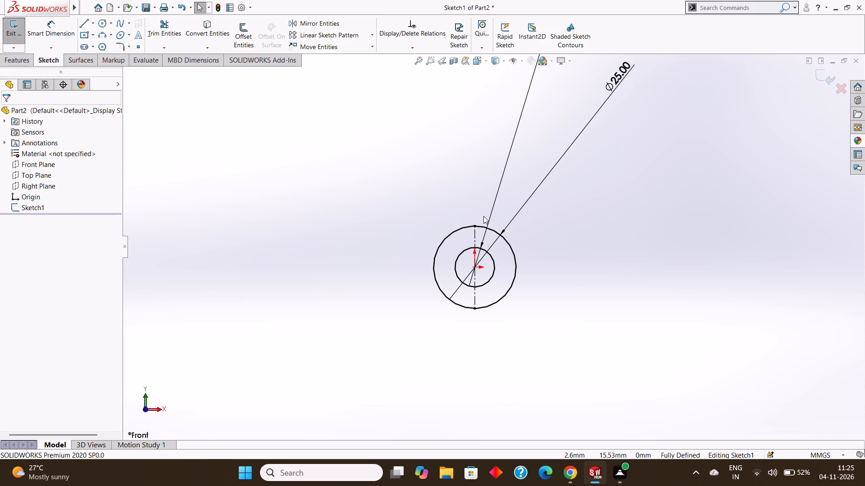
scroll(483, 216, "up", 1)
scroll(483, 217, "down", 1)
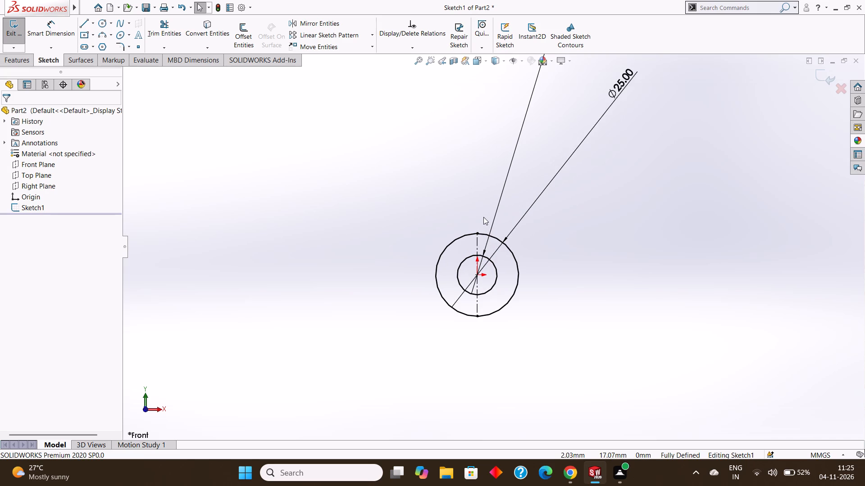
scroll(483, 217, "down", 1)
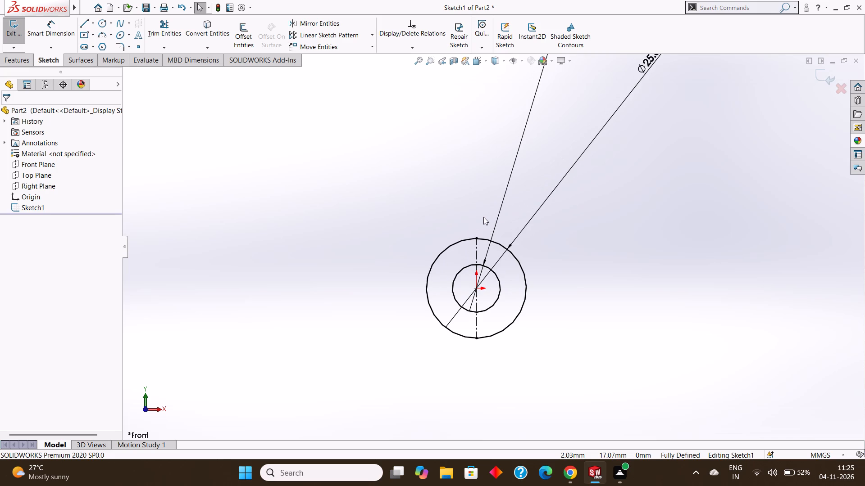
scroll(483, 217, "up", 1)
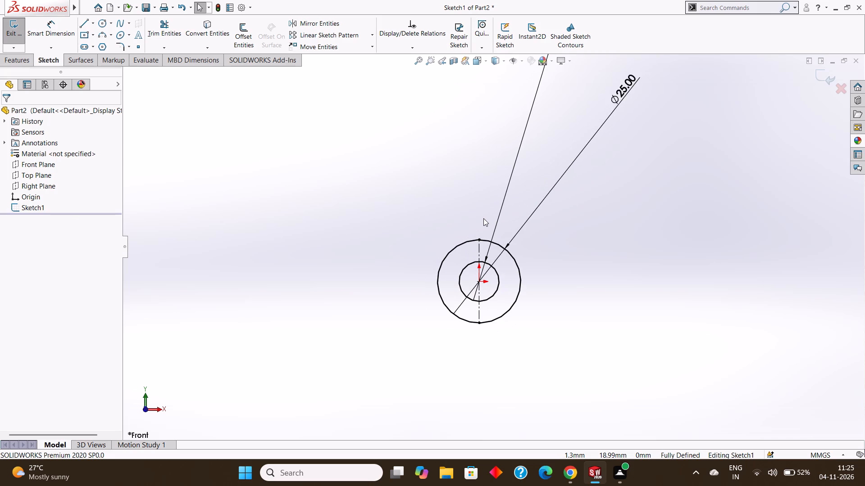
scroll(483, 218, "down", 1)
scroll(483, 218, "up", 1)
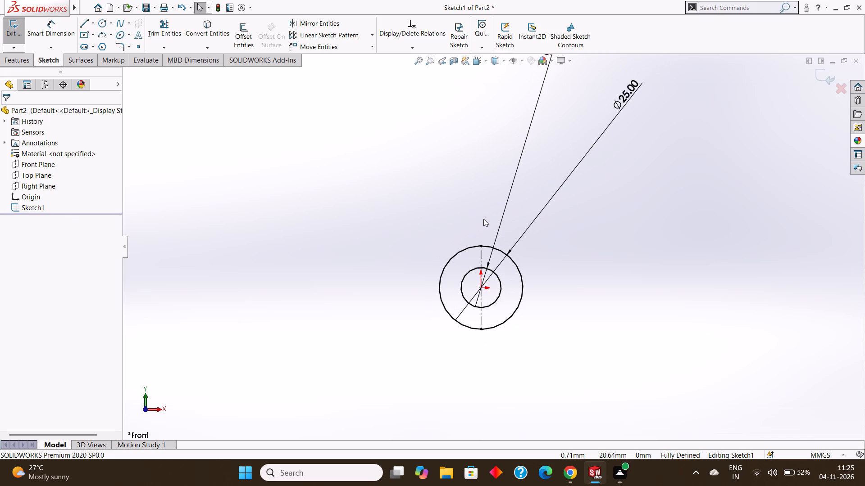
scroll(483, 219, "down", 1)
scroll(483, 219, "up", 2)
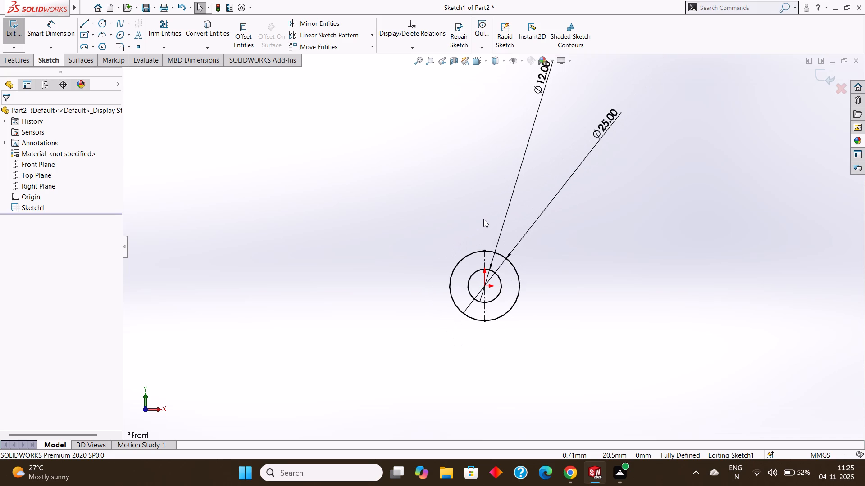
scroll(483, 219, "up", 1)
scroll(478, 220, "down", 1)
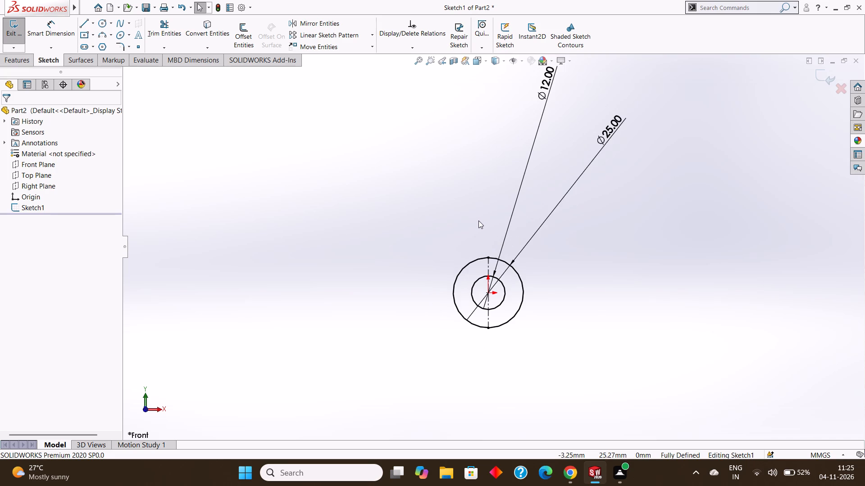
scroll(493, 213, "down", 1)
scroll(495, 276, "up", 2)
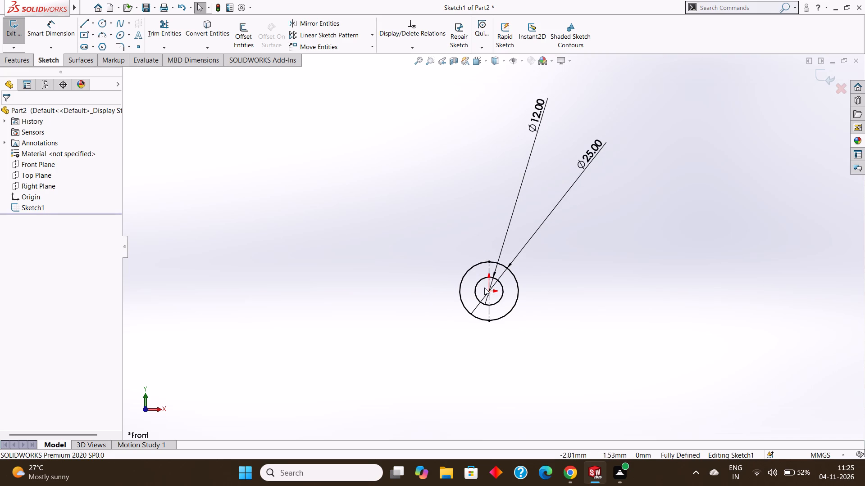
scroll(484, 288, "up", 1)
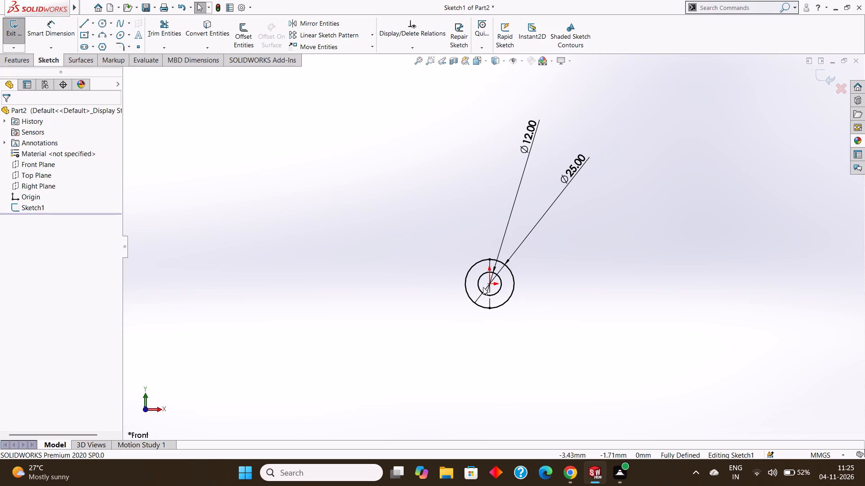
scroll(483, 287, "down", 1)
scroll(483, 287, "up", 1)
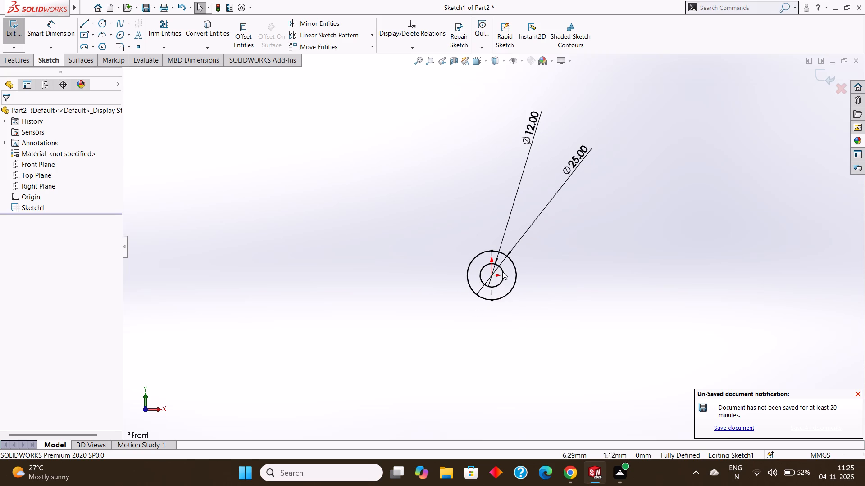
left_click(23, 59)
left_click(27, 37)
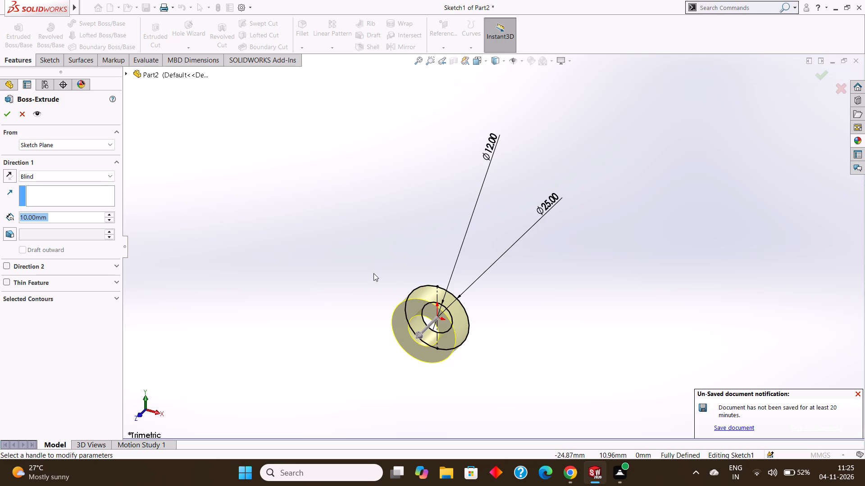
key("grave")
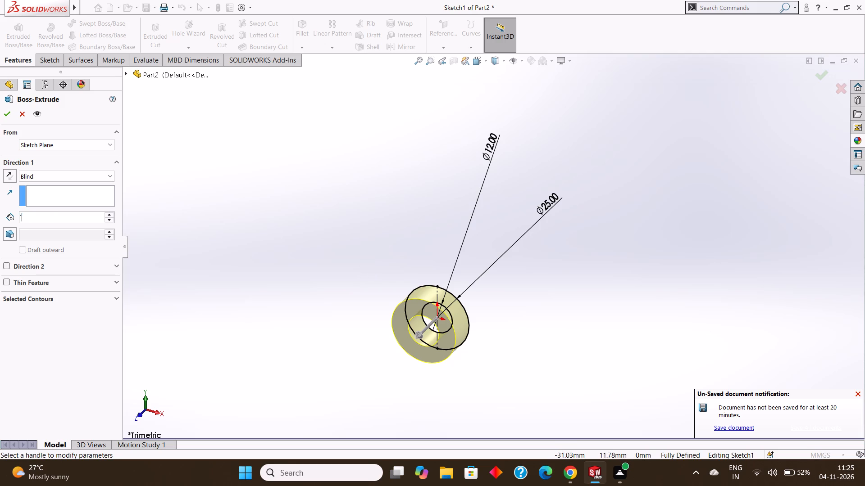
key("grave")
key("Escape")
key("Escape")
Set the inner circle's diameter to 16 mm.
scroll(343, 258, "up", 1)
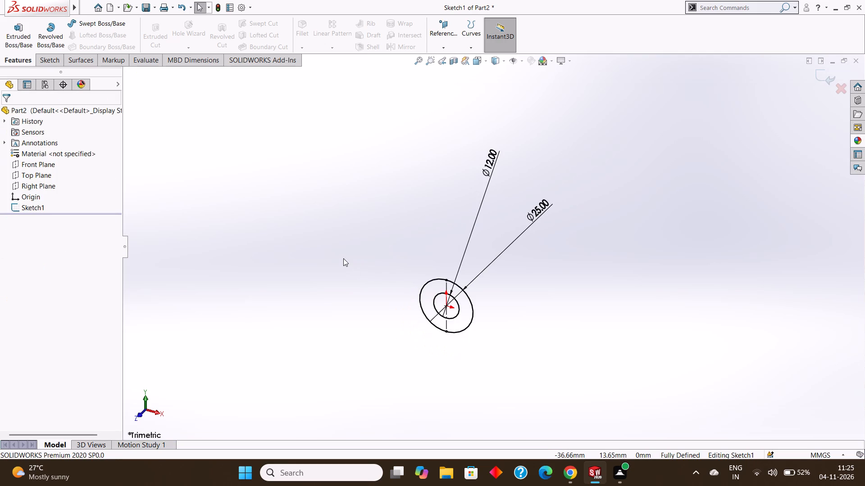
scroll(342, 258, "down", 1)
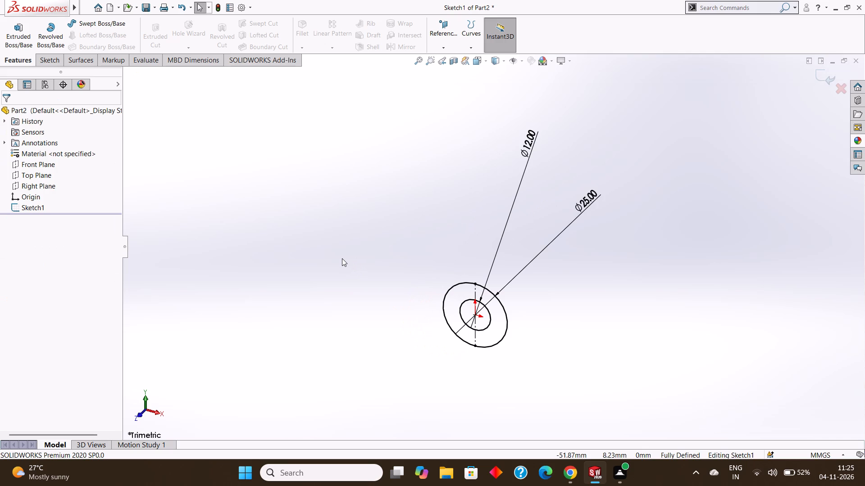
scroll(342, 258, "up", 2)
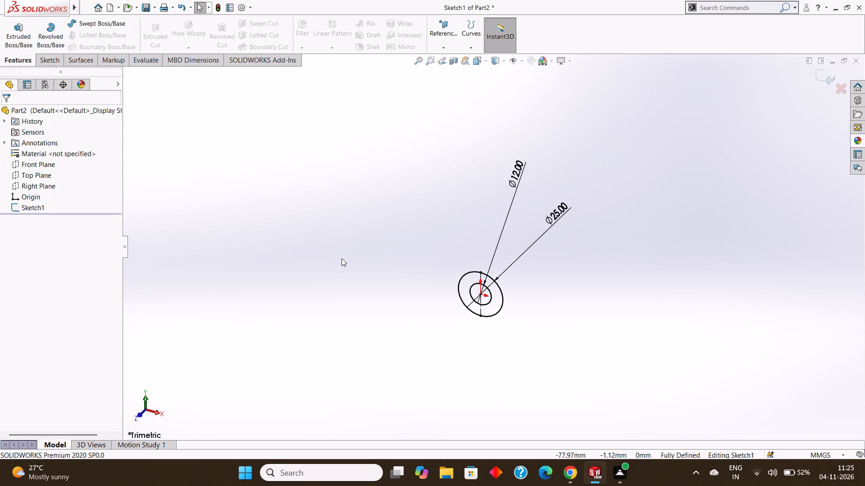
left_click(351, 257)
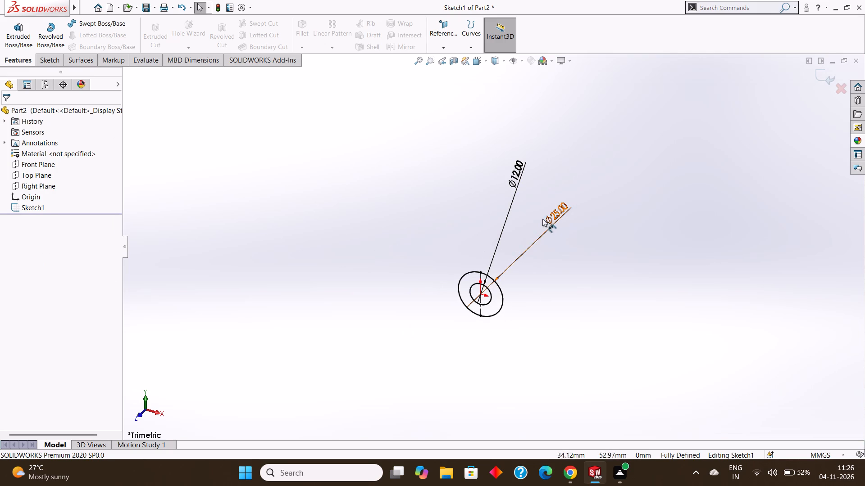
double_click(520, 171)
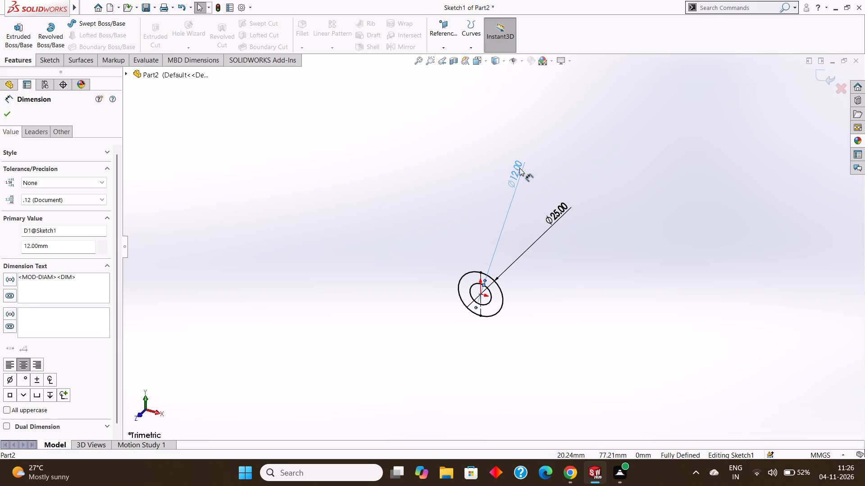
left_click(512, 168)
left_click(511, 168)
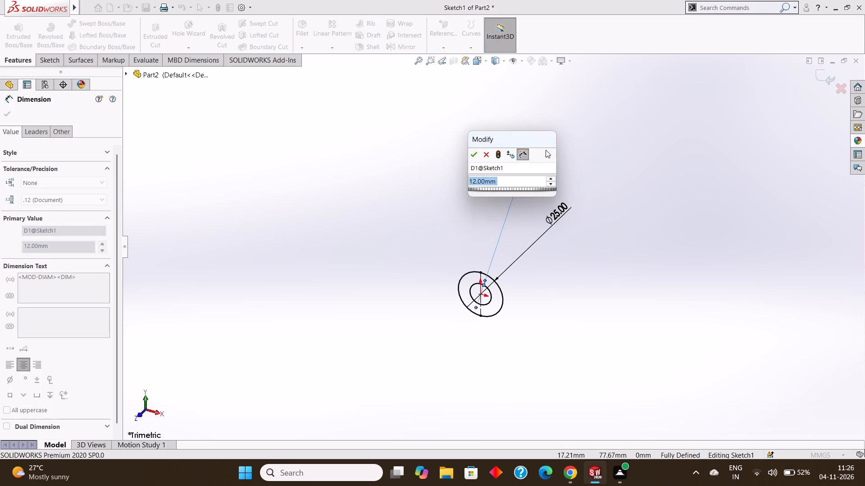
type("16")
key("Return")
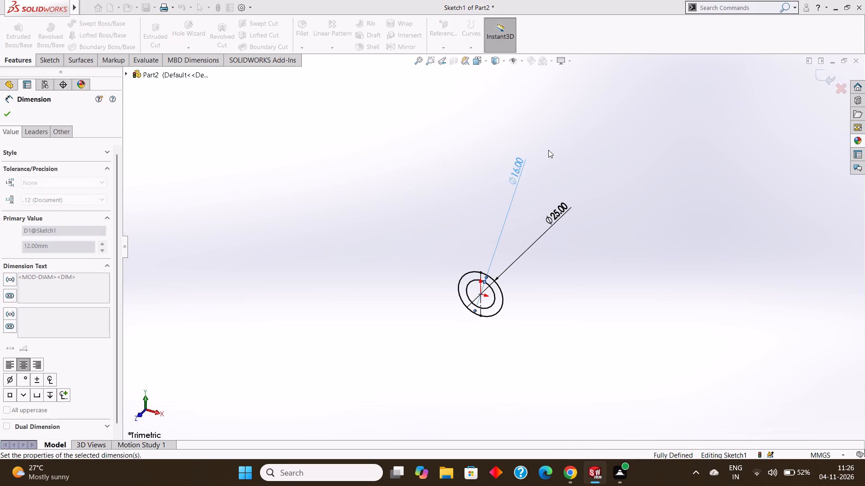
left_click(5, 113)
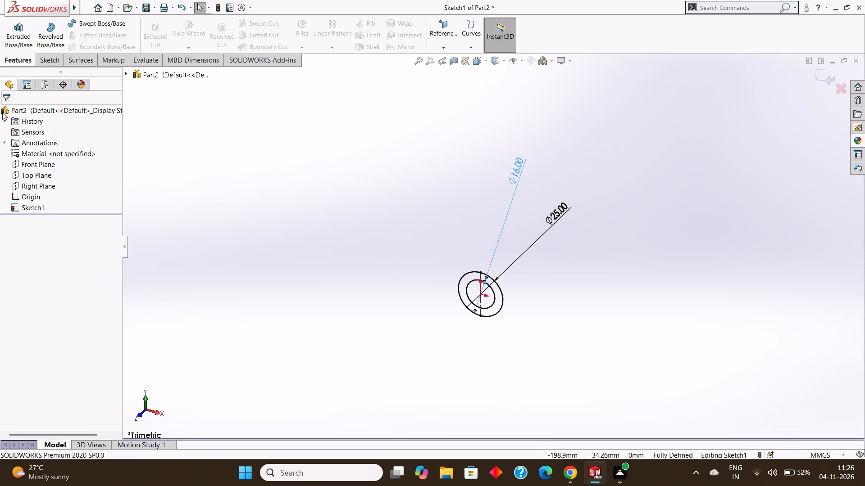
Start a Boss-Extrude of the sketch with the two concentric circles.
left_click(20, 35)
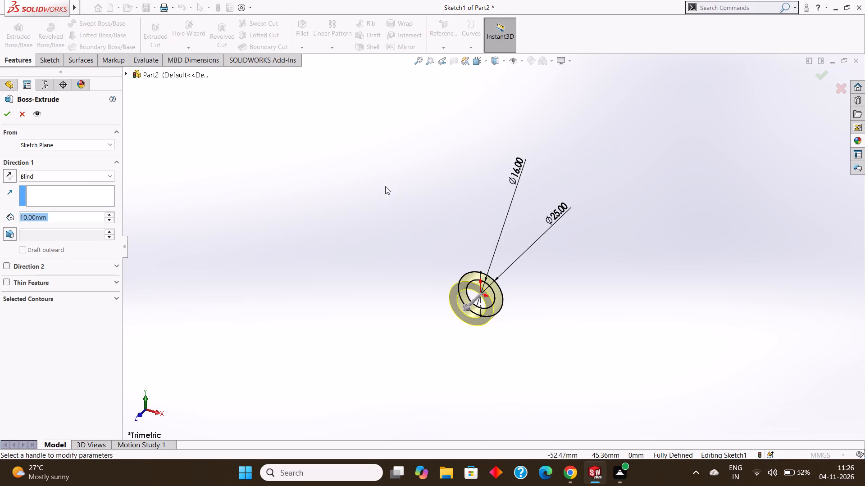
Examine the ring's extrusion preview and its direction from several viewing angles.
middle_click_drag(385, 180, 408, 151)
middle_click_drag(404, 196, 403, 148)
middle_click_drag(403, 182, 406, 165)
middle_click_drag(404, 182, 410, 166)
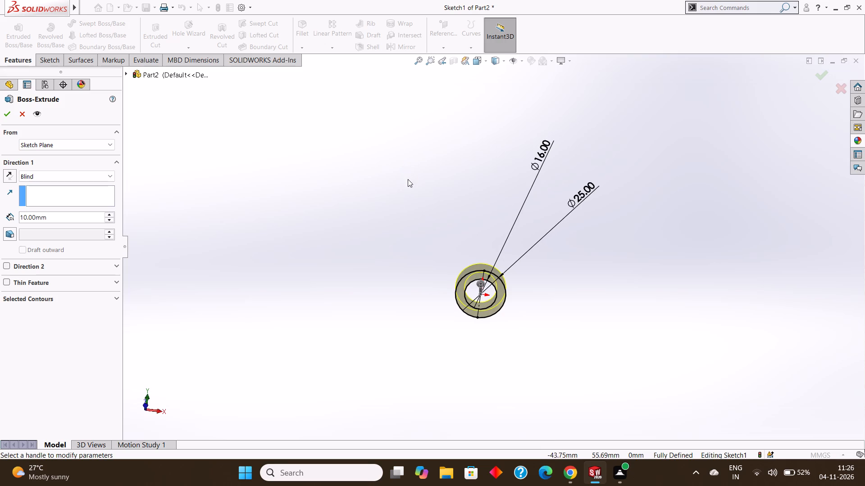
middle_click_drag(408, 179, 415, 166)
middle_click_drag(415, 176, 422, 170)
middle_click_drag(416, 183, 427, 167)
scroll(427, 167, "up", 1)
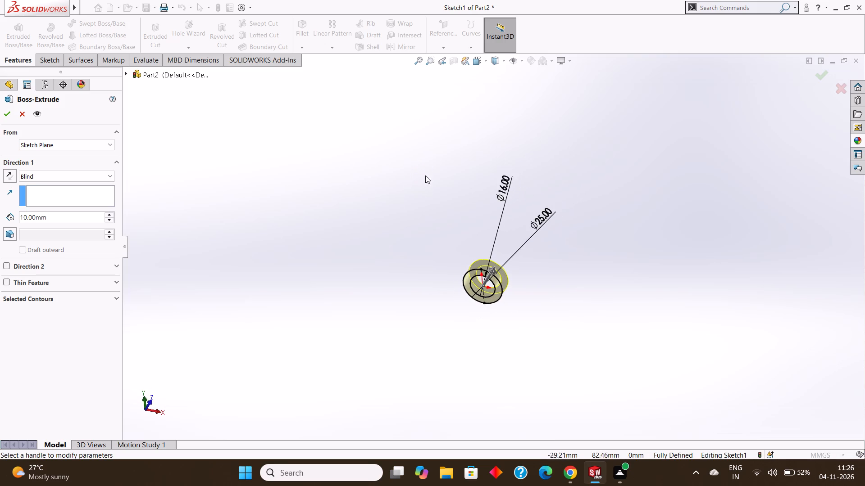
middle_click_drag(413, 186, 417, 175)
middle_click_drag(413, 187, 400, 188)
middle_click_drag(403, 189, 383, 189)
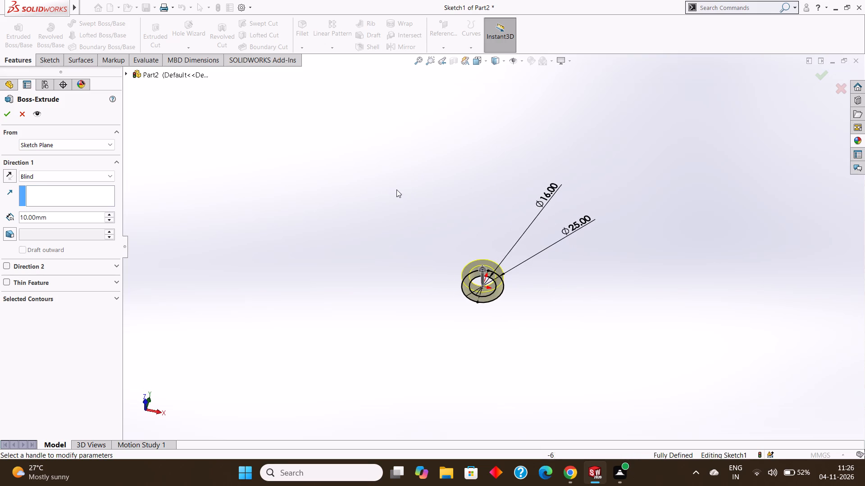
middle_click_drag(402, 189, 394, 189)
middle_click_drag(409, 185, 397, 185)
middle_click_drag(412, 187, 392, 194)
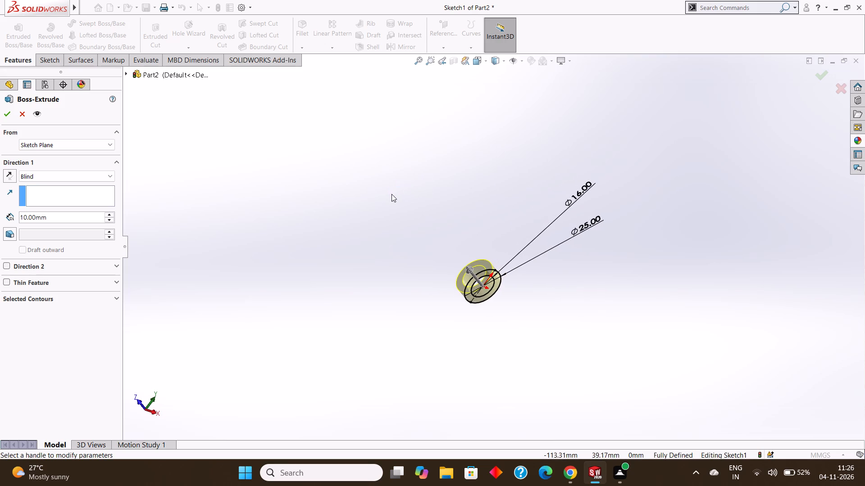
middle_click_drag(399, 193, 395, 193)
middle_click_drag(396, 195, 396, 201)
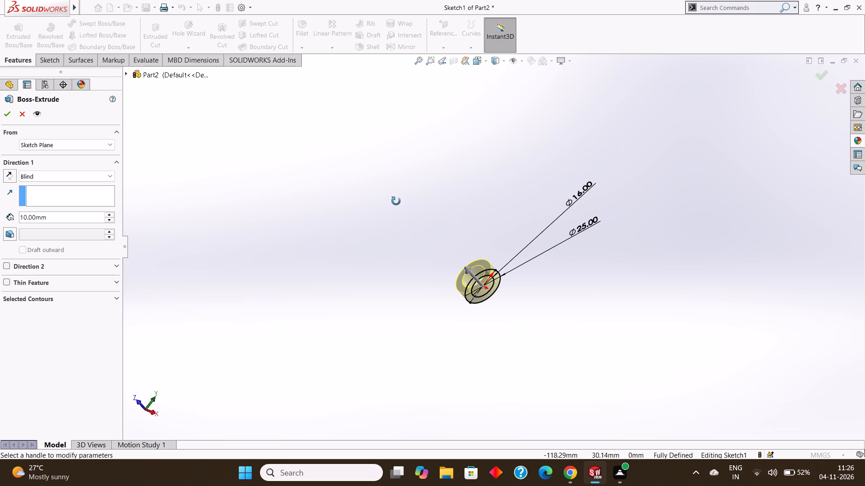
middle_click_drag(396, 201, 396, 200)
middle_click(410, 198)
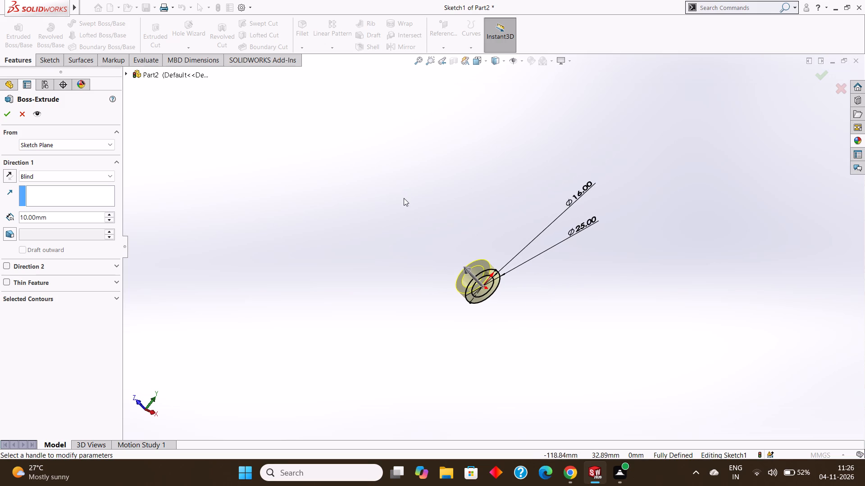
middle_click_drag(403, 201, 408, 192)
middle_click_drag(404, 199, 404, 197)
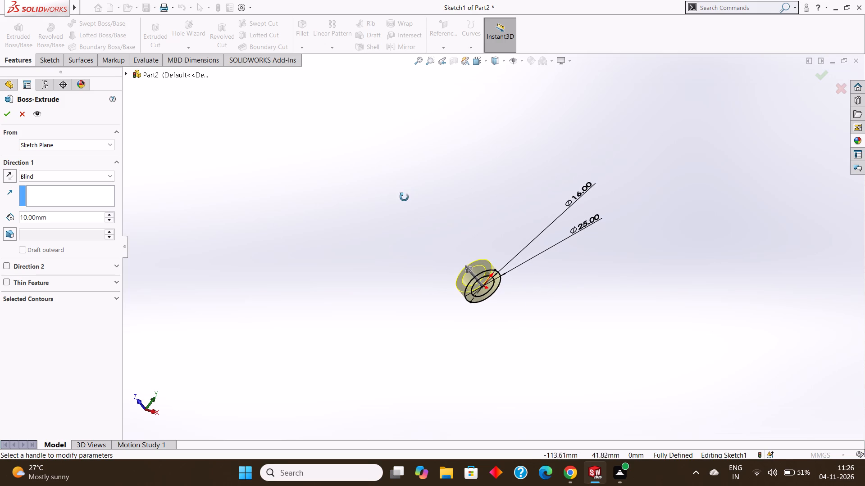
middle_click_drag(404, 197, 404, 194)
middle_click_drag(401, 221, 402, 215)
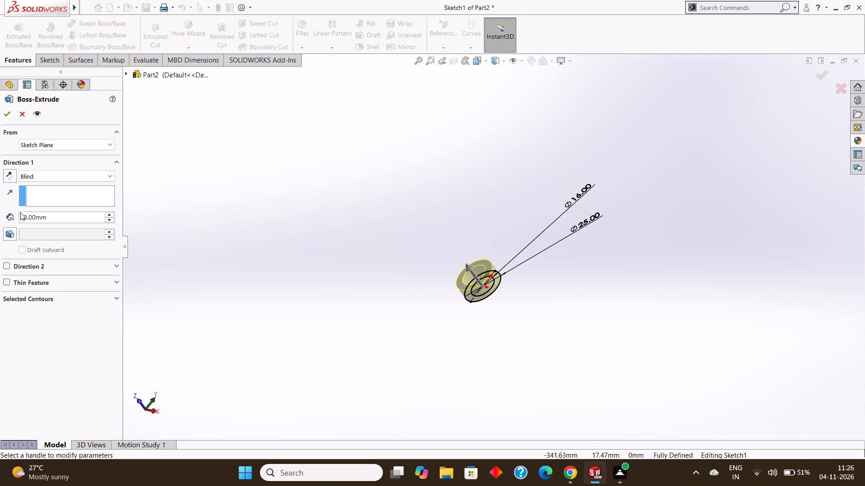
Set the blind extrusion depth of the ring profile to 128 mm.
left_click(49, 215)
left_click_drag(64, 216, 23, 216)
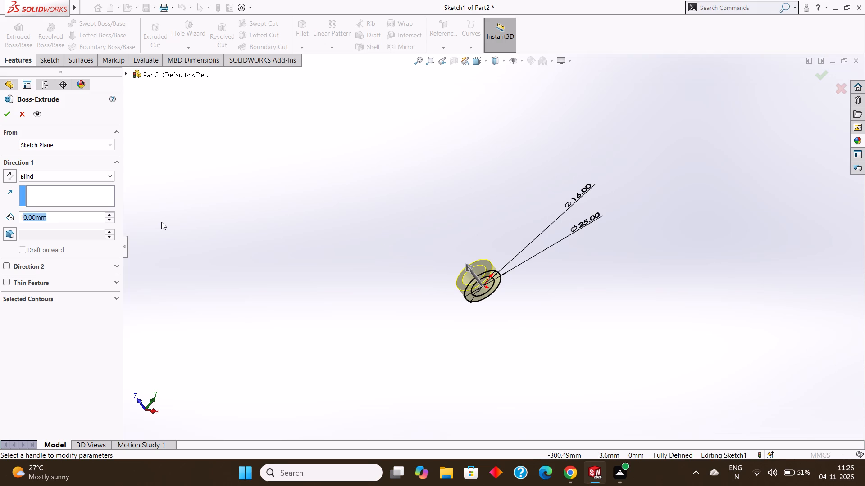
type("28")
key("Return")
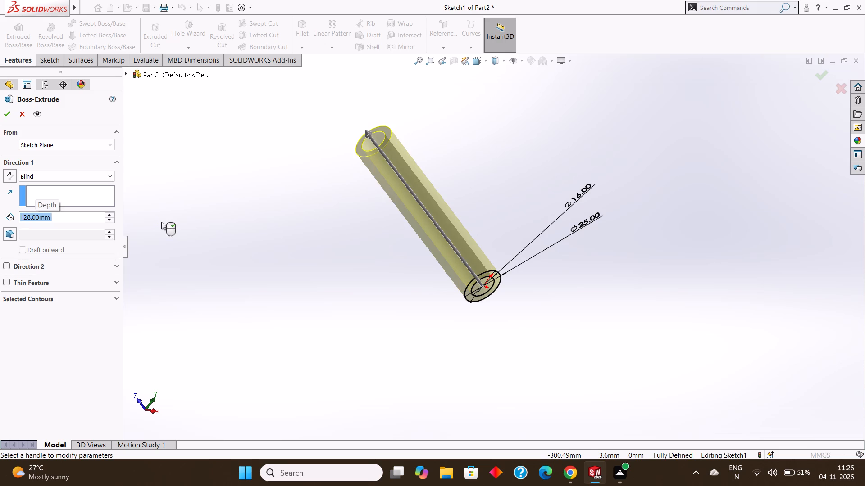
Examine the length and shape of the tube's extrusion preview from several viewing angles.
middle_click_drag(275, 245, 279, 251)
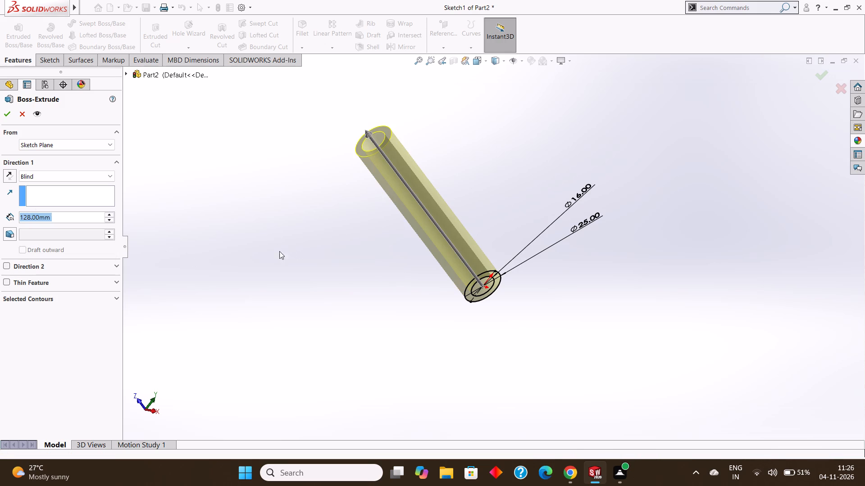
middle_click_drag(279, 251, 282, 259)
middle_click_drag(295, 265, 299, 264)
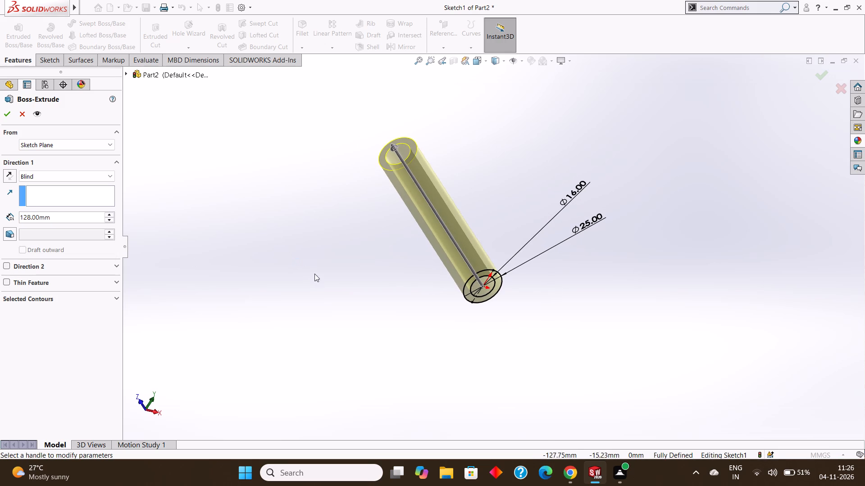
middle_click_drag(319, 277, 320, 261)
middle_click_drag(317, 262, 324, 273)
middle_click_drag(328, 277, 332, 265)
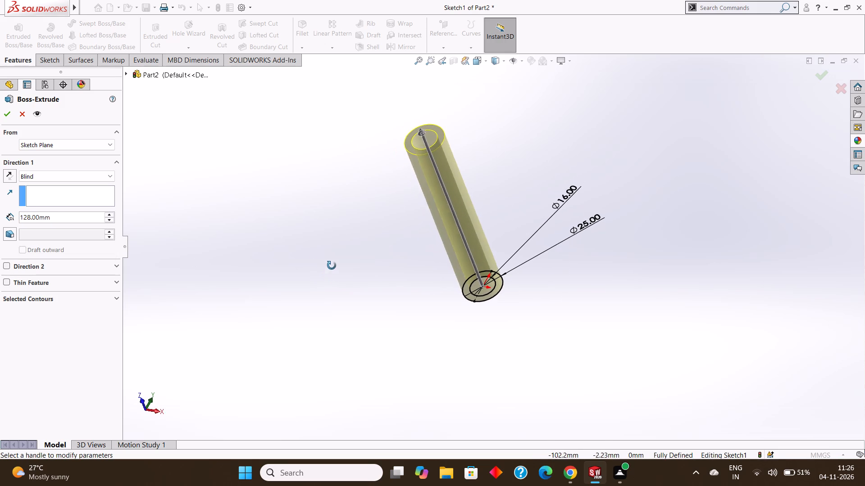
middle_click_drag(332, 265, 332, 265)
middle_click_drag(332, 272, 340, 274)
middle_click_drag(345, 281, 348, 266)
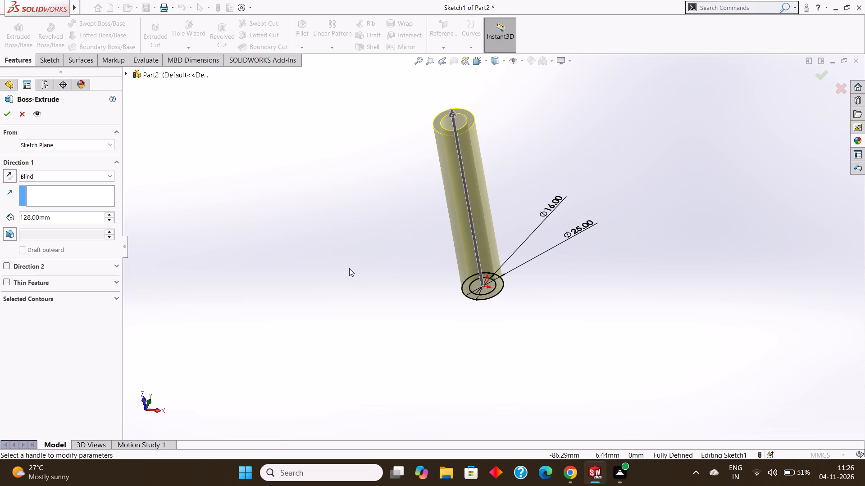
middle_click_drag(350, 270, 353, 277)
middle_click_drag(351, 279, 351, 265)
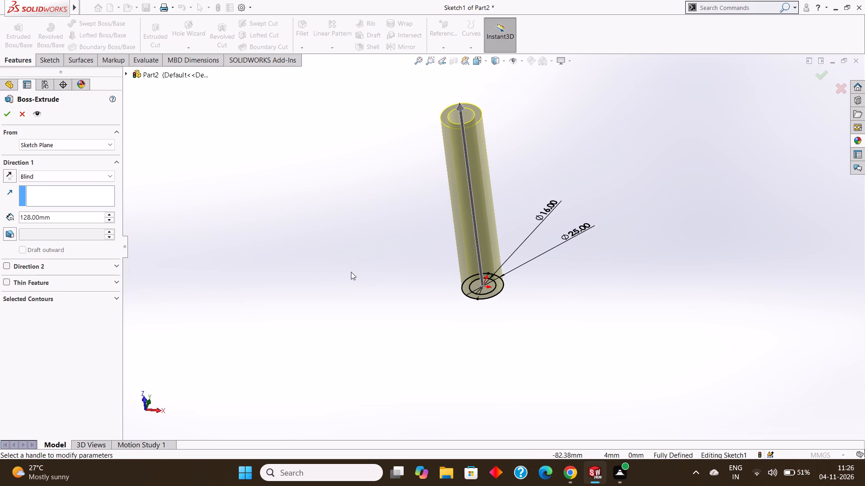
middle_click_drag(351, 272, 355, 280)
middle_click_drag(355, 281, 357, 286)
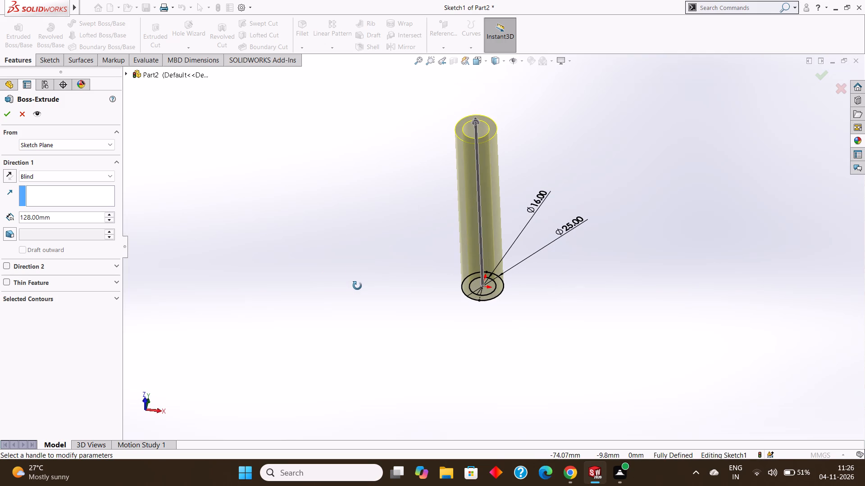
middle_click_drag(357, 286, 360, 288)
middle_click_drag(360, 288, 357, 274)
middle_click_drag(359, 275, 361, 280)
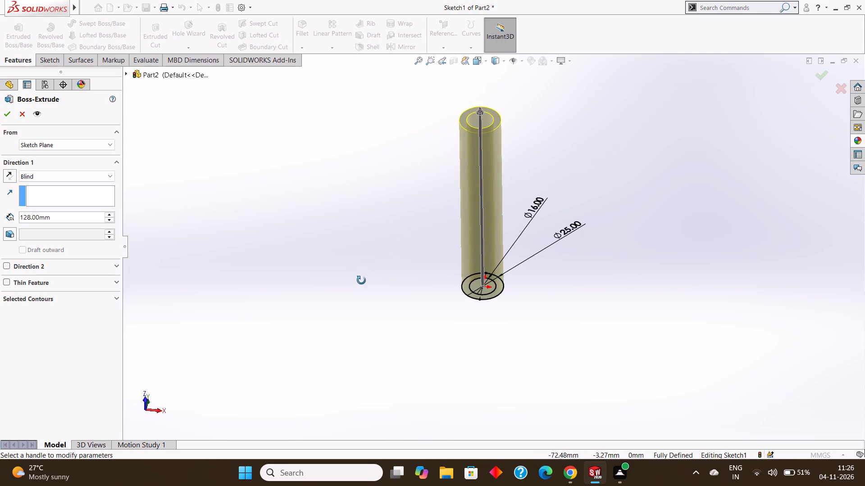
middle_click_drag(361, 280, 362, 282)
middle_click_drag(363, 287, 362, 280)
middle_click_drag(362, 279, 361, 271)
scroll(361, 271, "up", 1)
middle_click(360, 270)
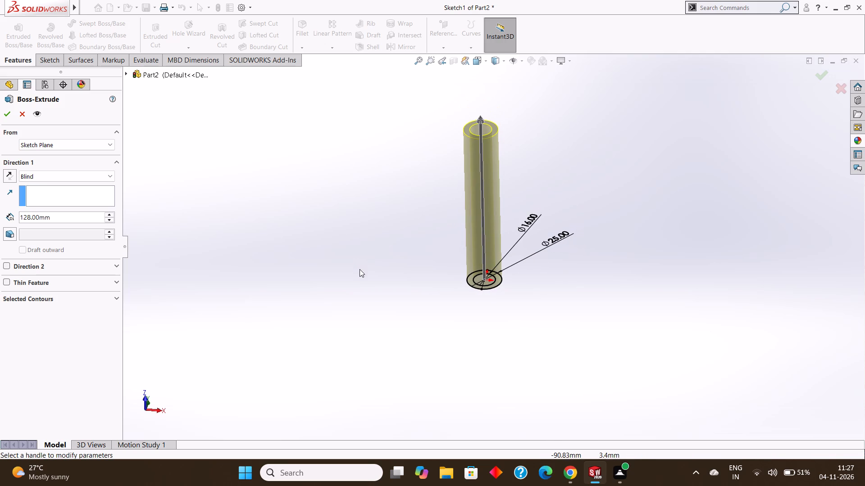
middle_click_drag(360, 270, 362, 276)
Set the blind extrusion depth to 28 mm and complete the Boss-Extrude of the ring profile.
left_click(56, 213)
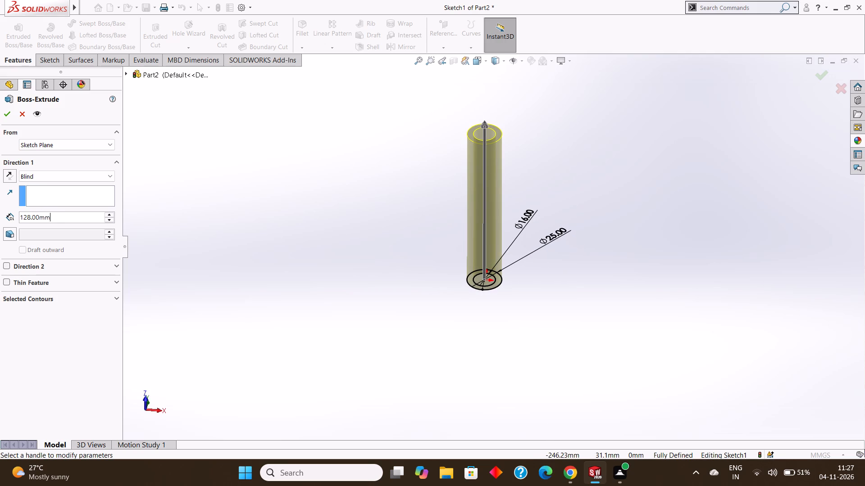
left_click_drag(79, 213, 15, 215)
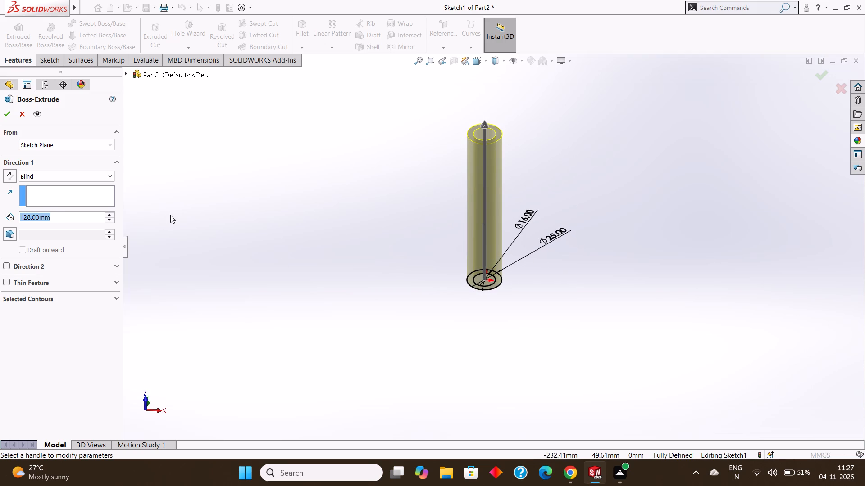
key("BackSpace")
type("28")
key("Return")
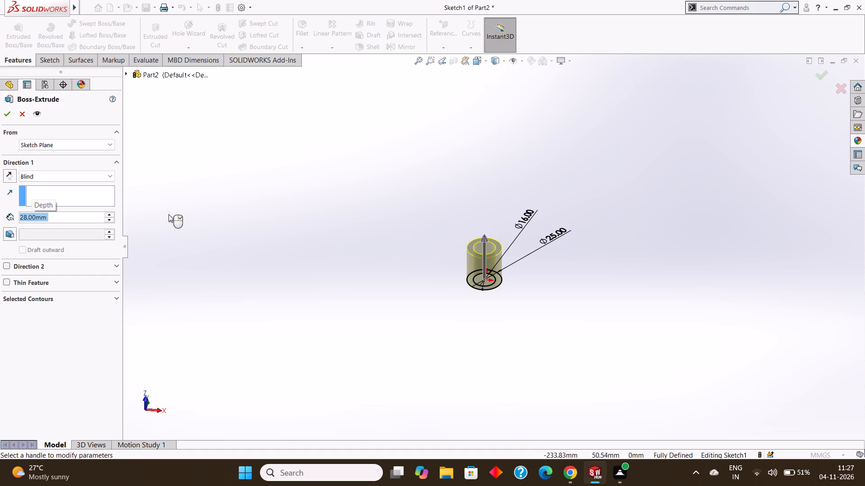
left_click(5, 116)
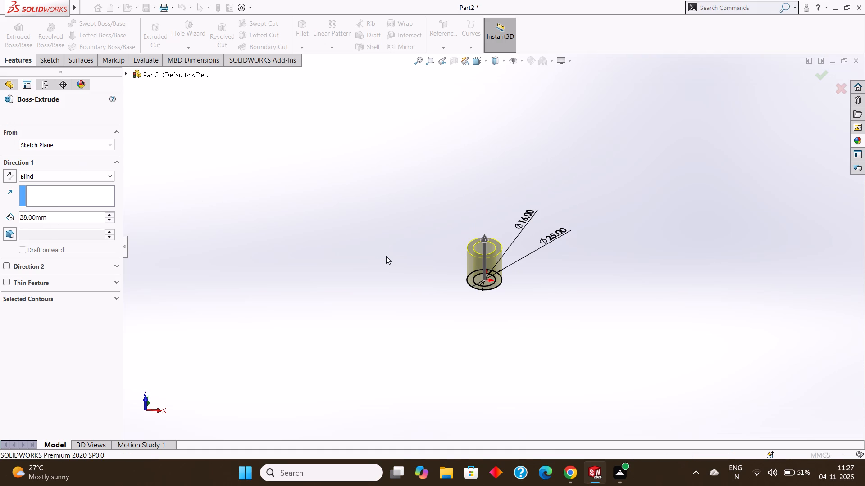
left_click(387, 256)
Examine the extruded hollow cylinder, including its end face and bore, from several viewing angles.
middle_click_drag(393, 254, 402, 270)
middle_click_drag(428, 242, 431, 257)
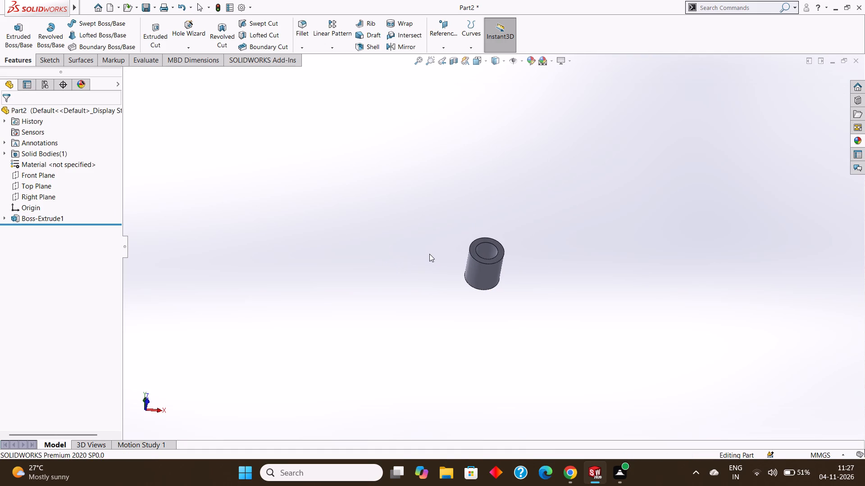
middle_click_drag(429, 252, 429, 263)
middle_click(427, 258)
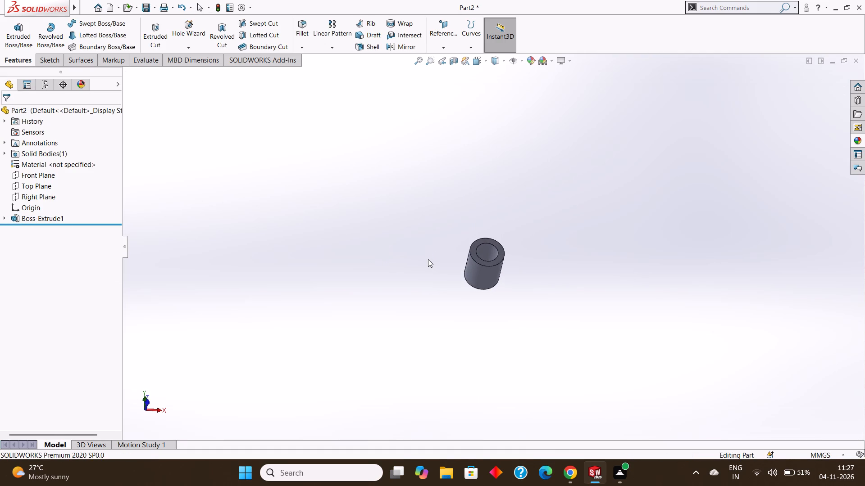
middle_click(429, 259)
middle_click_drag(432, 258, 436, 261)
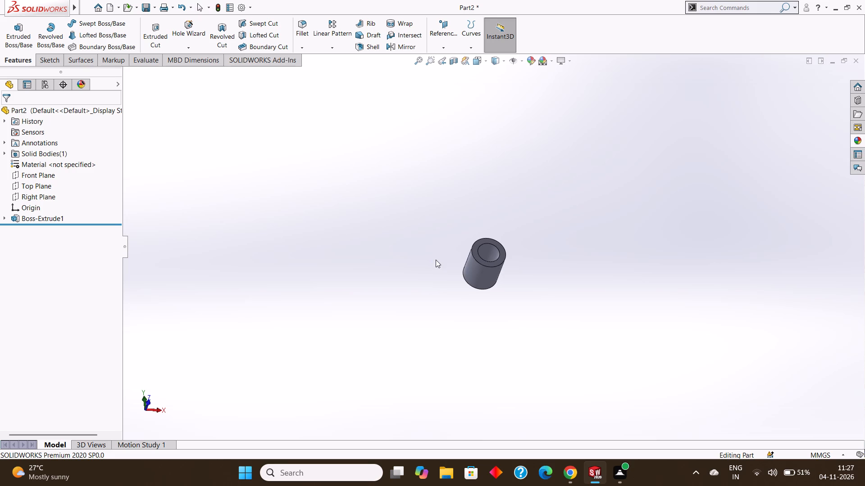
middle_click(436, 260)
scroll(537, 244, "down", 2)
middle_click_drag(526, 252, 514, 243)
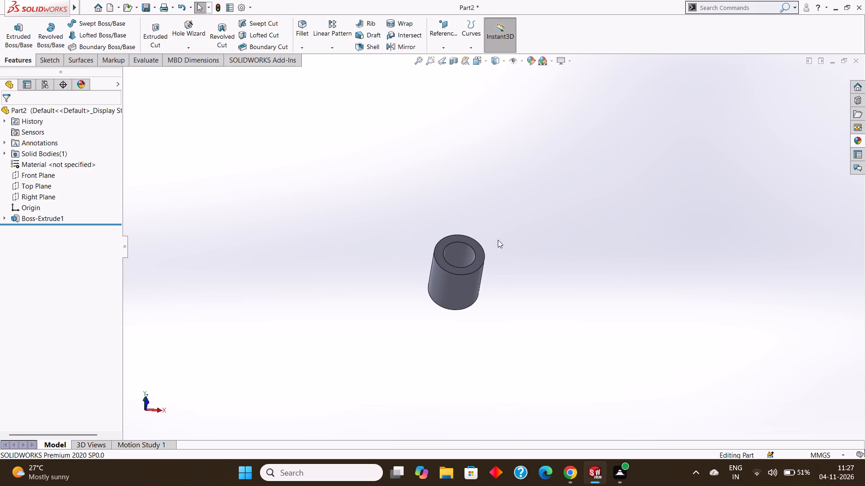
middle_click_drag(498, 240, 496, 257)
scroll(491, 245, "down", 2)
middle_click_drag(496, 253, 497, 241)
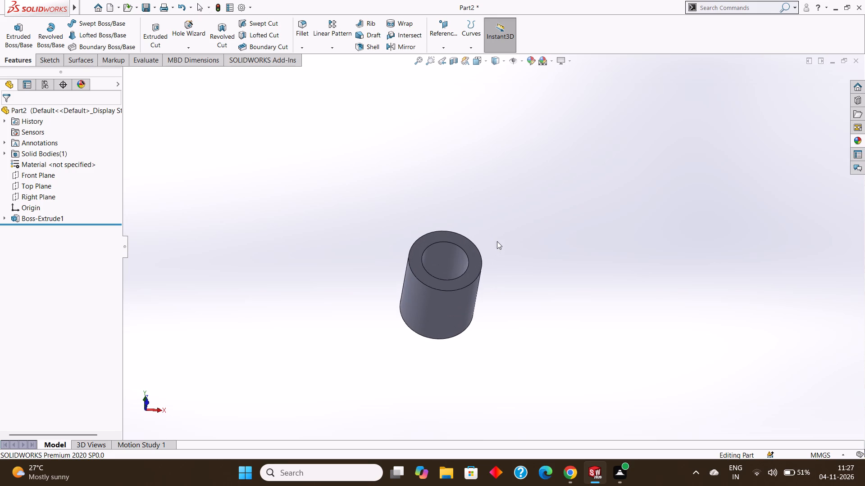
middle_click_drag(497, 241, 506, 252)
middle_click_drag(506, 252, 507, 247)
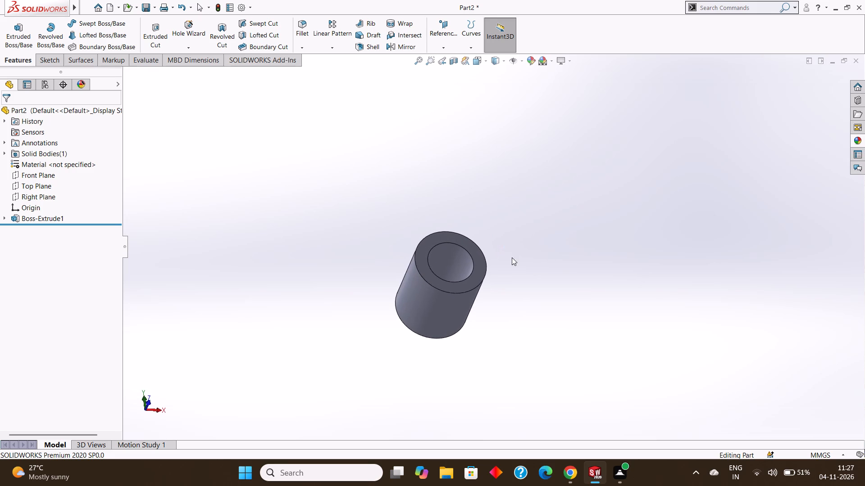
middle_click_drag(512, 257, 514, 249)
middle_click_drag(515, 258, 507, 238)
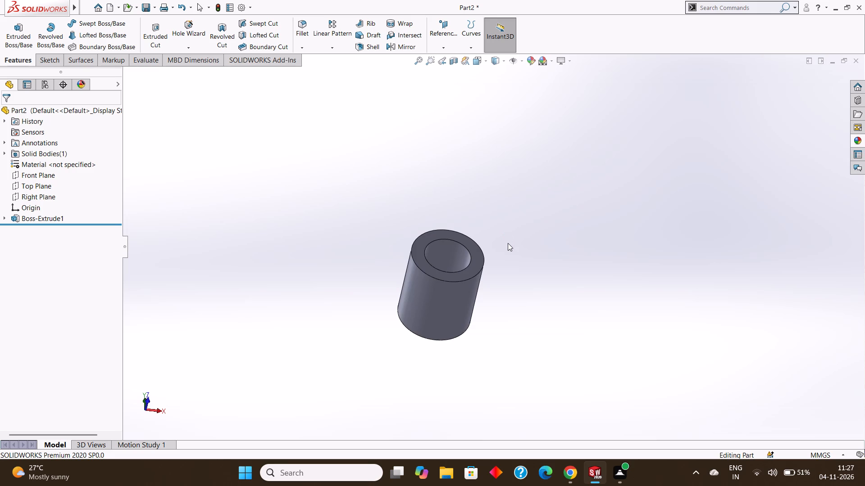
middle_click_drag(509, 242, 514, 245)
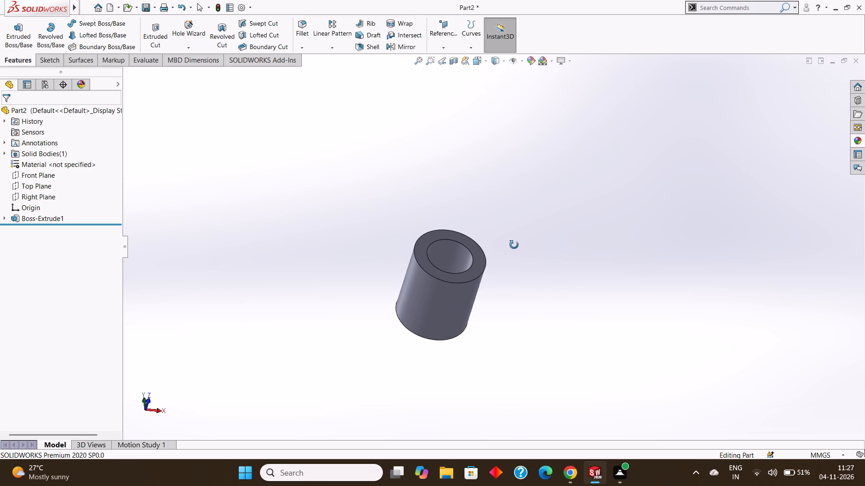
middle_click_drag(514, 245, 520, 253)
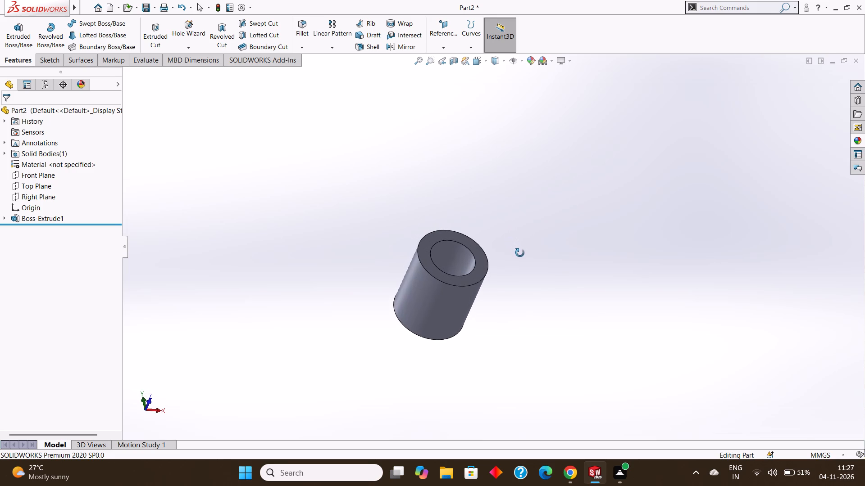
middle_click_drag(520, 253, 519, 294)
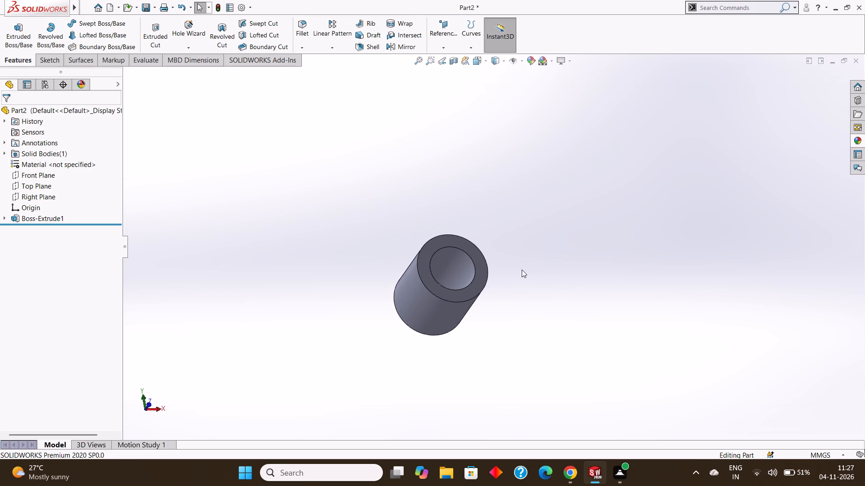
middle_click_drag(522, 270, 526, 269)
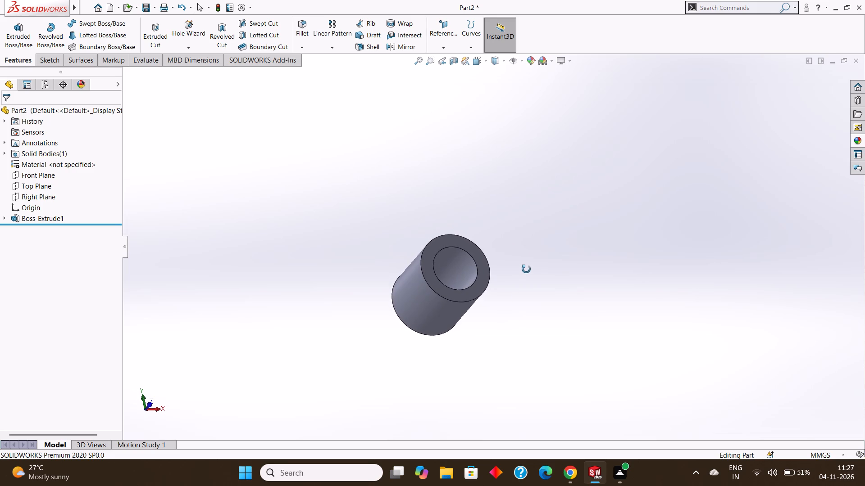
middle_click_drag(526, 269, 528, 274)
middle_click_drag(529, 274, 532, 265)
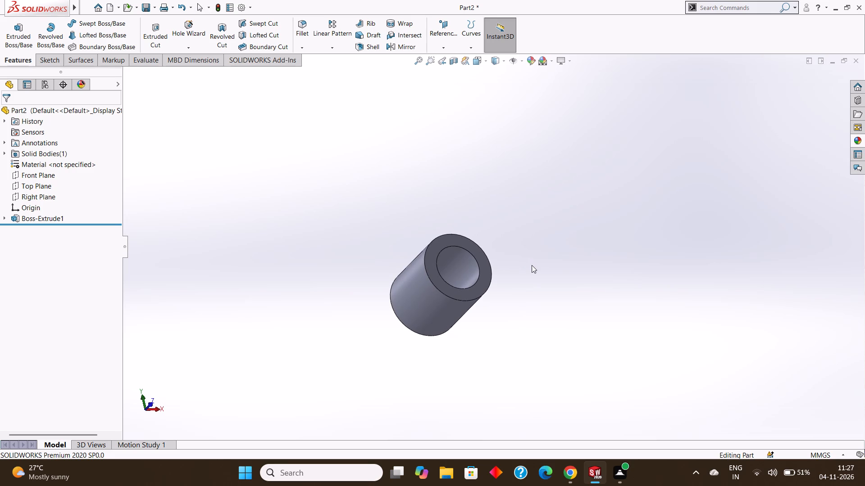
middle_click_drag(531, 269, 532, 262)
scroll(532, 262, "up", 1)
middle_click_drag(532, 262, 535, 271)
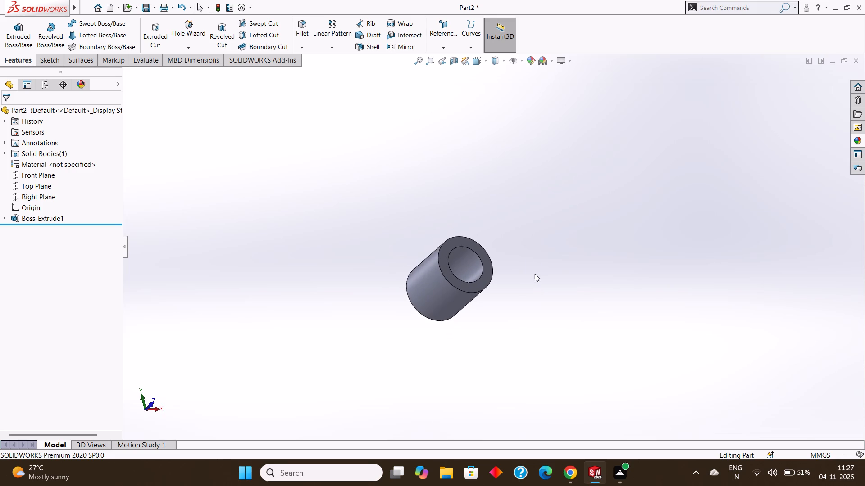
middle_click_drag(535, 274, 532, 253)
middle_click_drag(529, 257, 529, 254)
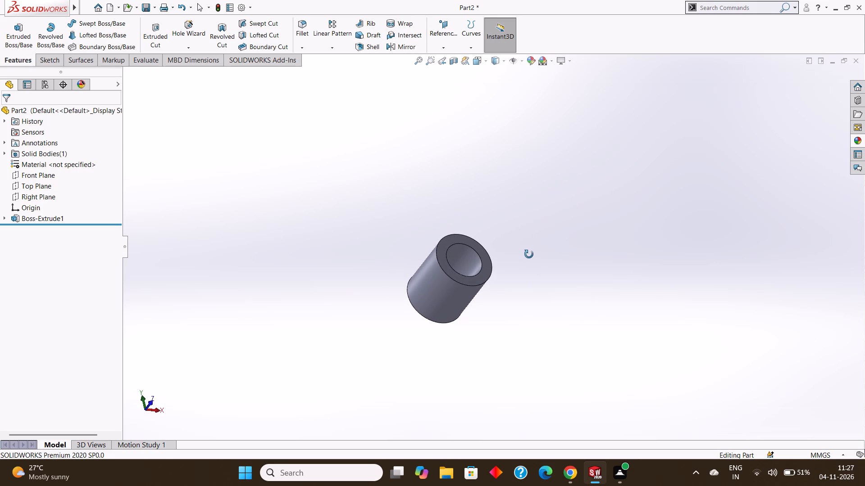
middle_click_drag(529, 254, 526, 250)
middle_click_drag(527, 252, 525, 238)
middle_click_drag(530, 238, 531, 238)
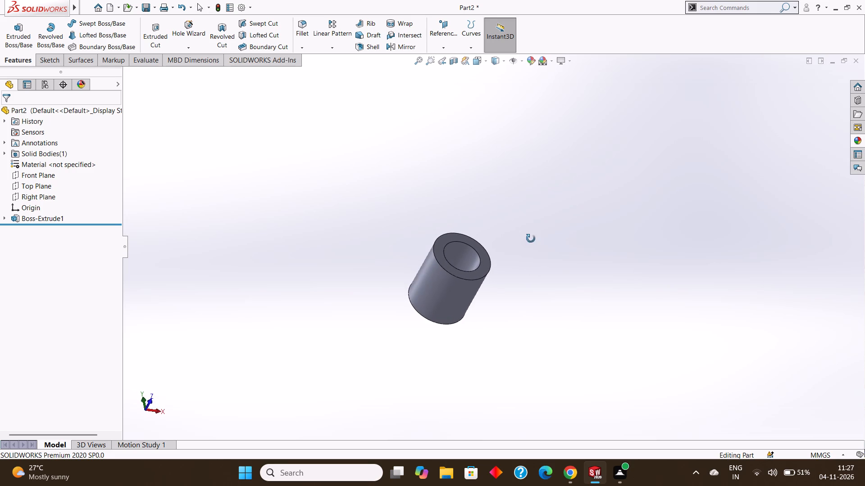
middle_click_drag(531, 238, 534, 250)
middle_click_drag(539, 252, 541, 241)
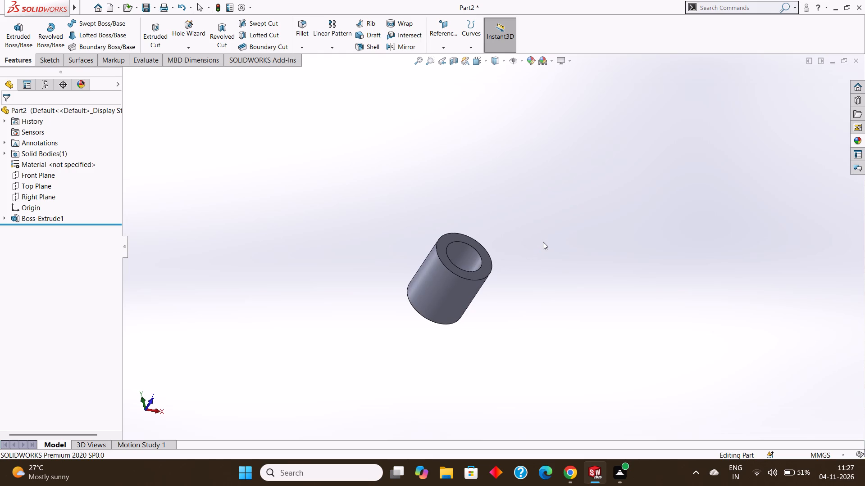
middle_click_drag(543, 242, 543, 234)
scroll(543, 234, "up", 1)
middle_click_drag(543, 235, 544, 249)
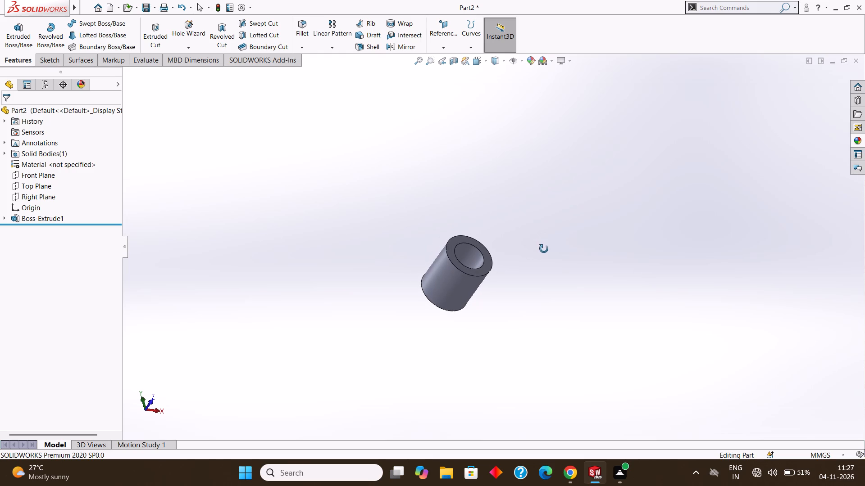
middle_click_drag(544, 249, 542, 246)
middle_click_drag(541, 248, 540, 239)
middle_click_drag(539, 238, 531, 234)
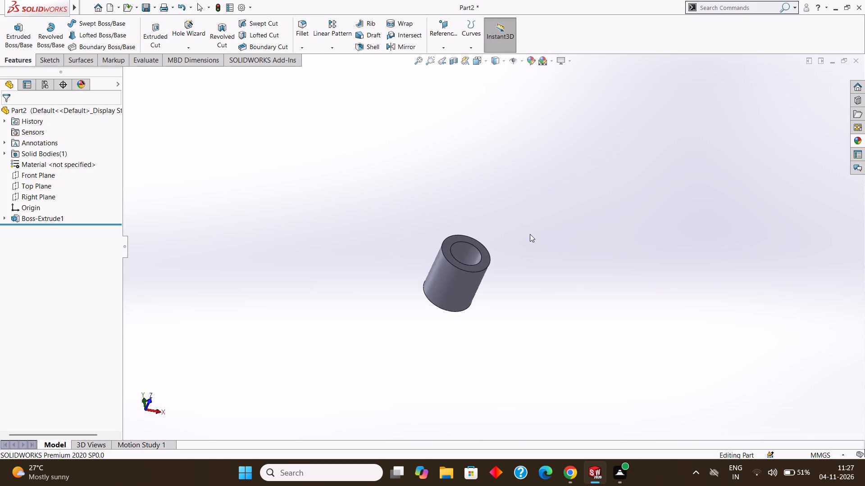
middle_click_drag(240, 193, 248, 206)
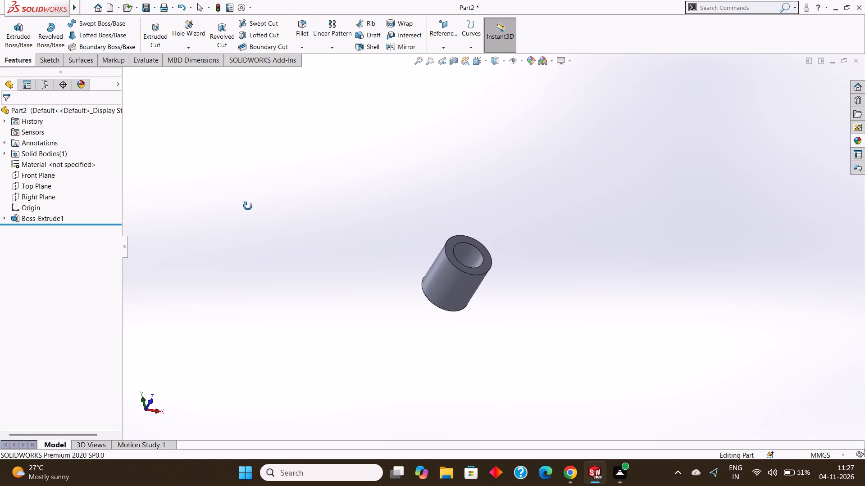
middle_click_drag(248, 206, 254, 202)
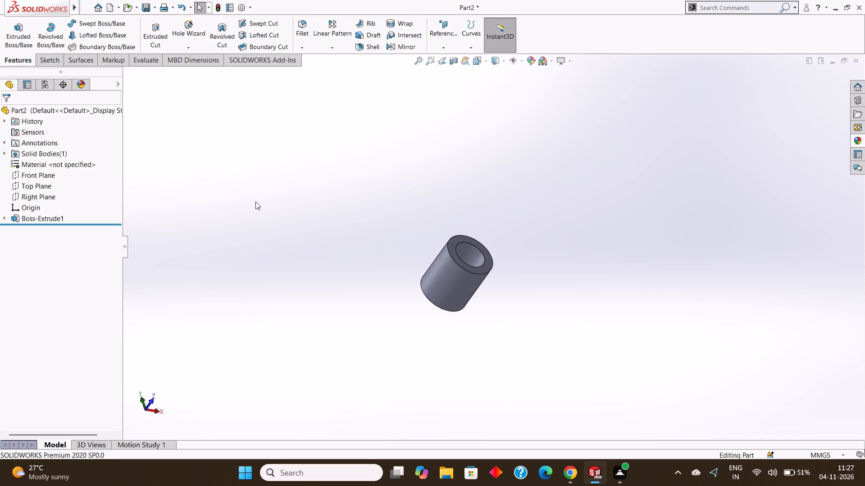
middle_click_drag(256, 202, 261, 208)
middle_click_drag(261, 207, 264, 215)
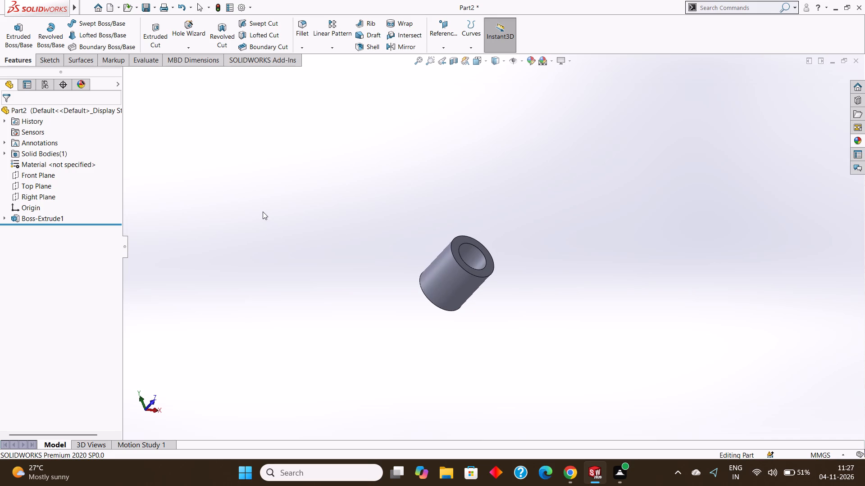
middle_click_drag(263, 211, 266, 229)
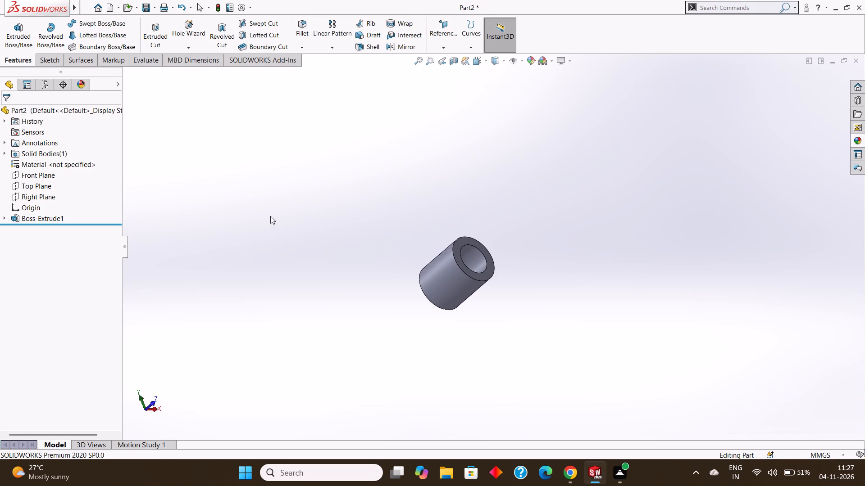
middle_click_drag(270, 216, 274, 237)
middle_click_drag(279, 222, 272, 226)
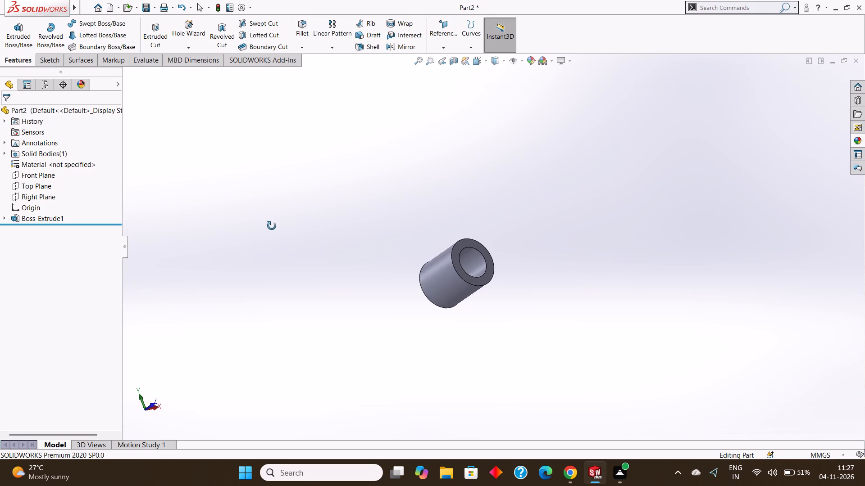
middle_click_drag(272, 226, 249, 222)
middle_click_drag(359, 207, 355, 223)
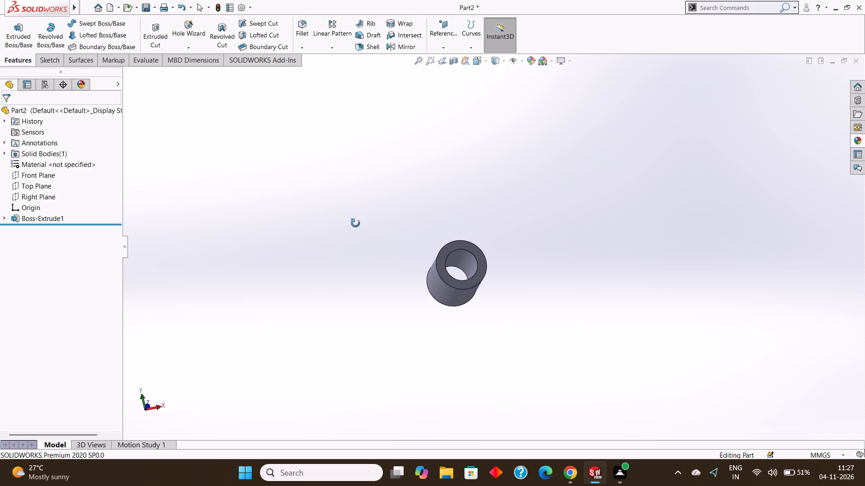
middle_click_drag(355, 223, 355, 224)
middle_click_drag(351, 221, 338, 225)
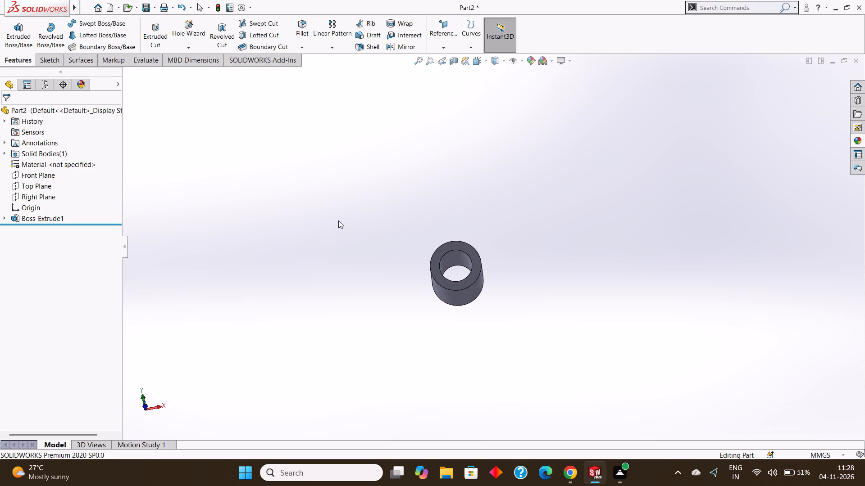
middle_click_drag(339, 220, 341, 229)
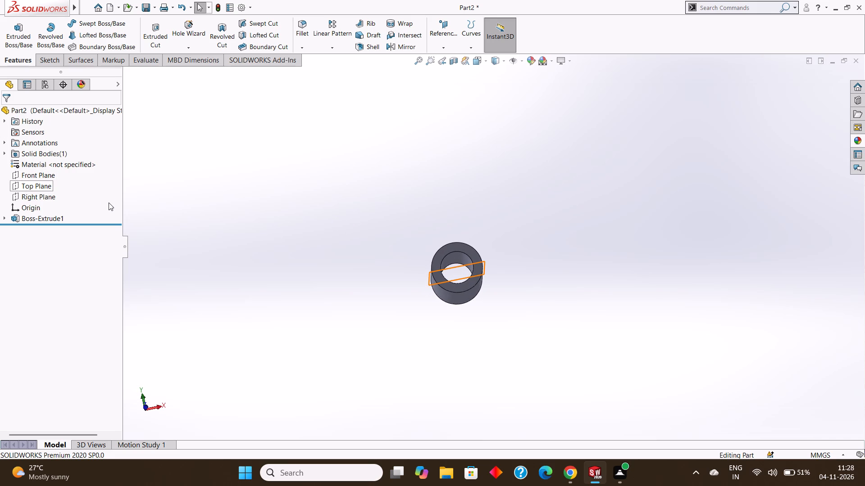
Save the part as "split clamp flange bracket" in the tryfuji folder on drive D.
key("ctrl+s")
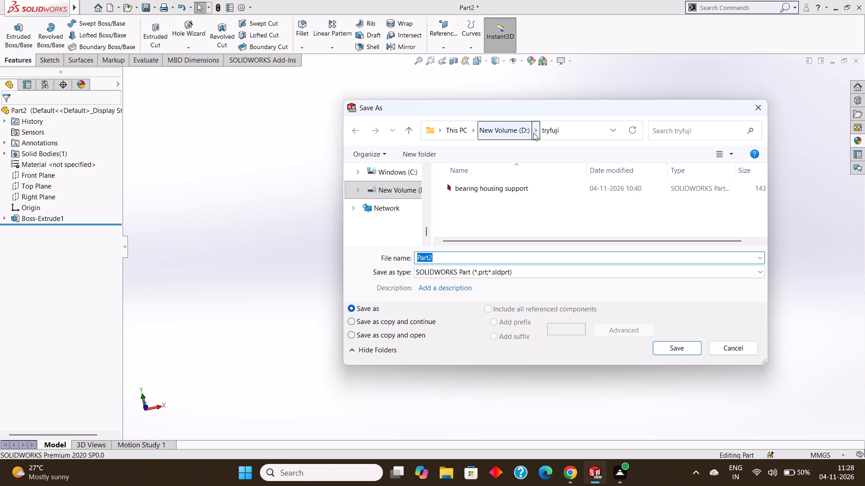
key("BackSpace")
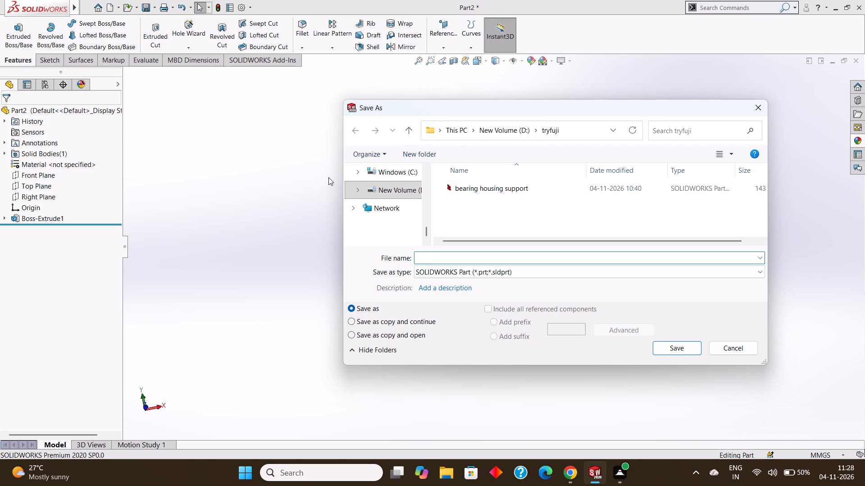
type("split clamo")
key("BackSpace")
key("p")
key("space")
type("flange bracket")
key("Return")
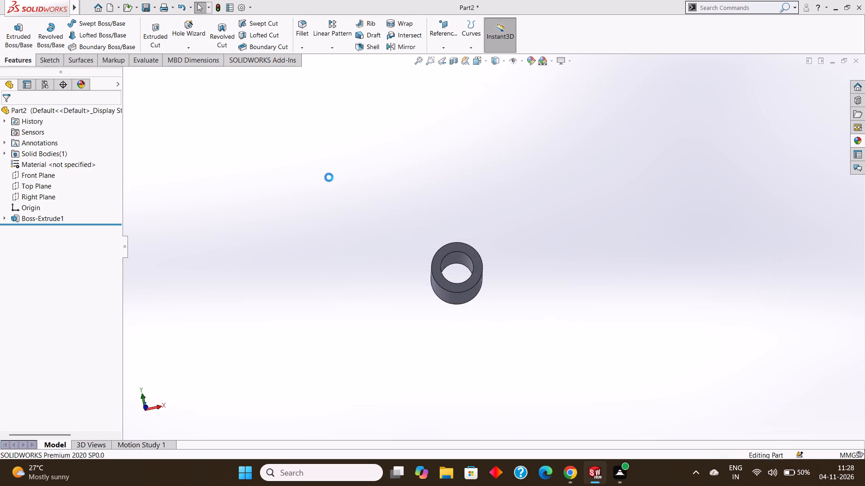
Examine the hollow cylinder's outer wall, end face and through bore closely from several viewing angles.
middle_click_drag(451, 332, 456, 279)
middle_click_drag(469, 265, 471, 246)
scroll(475, 235, "down", 2)
middle_click_drag(489, 256, 492, 242)
middle_click_drag(492, 242, 495, 252)
middle_click_drag(493, 257, 492, 252)
middle_click_drag(494, 250, 496, 254)
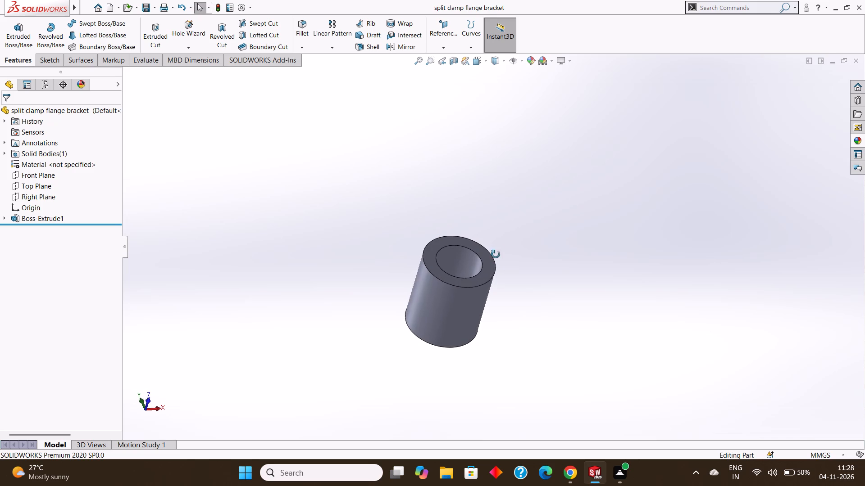
middle_click_drag(496, 254, 492, 261)
middle_click(499, 260)
middle_click_drag(500, 260, 497, 252)
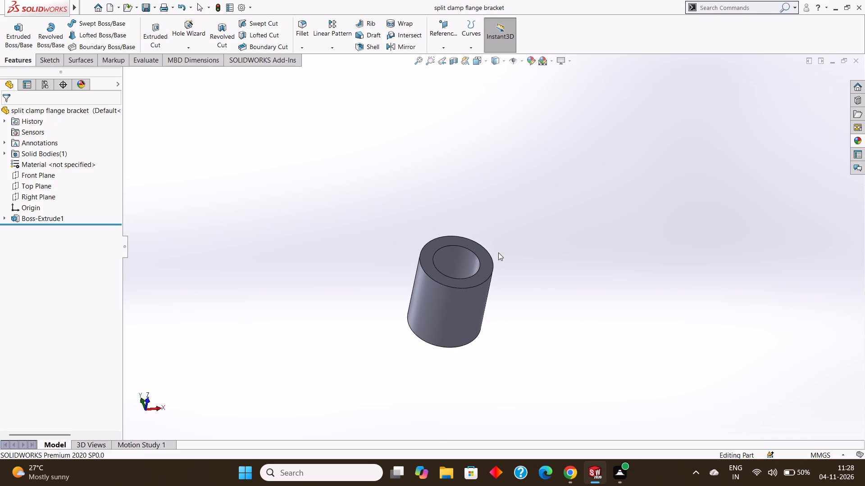
middle_click_drag(499, 252, 495, 248)
middle_click_drag(495, 252, 493, 247)
middle_click(493, 246)
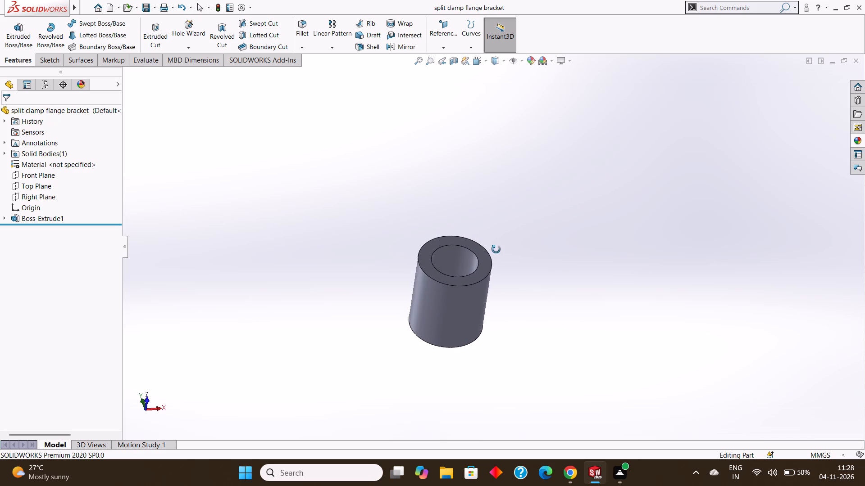
middle_click_drag(495, 250, 494, 245)
scroll(493, 245, "up", 1)
middle_click(493, 245)
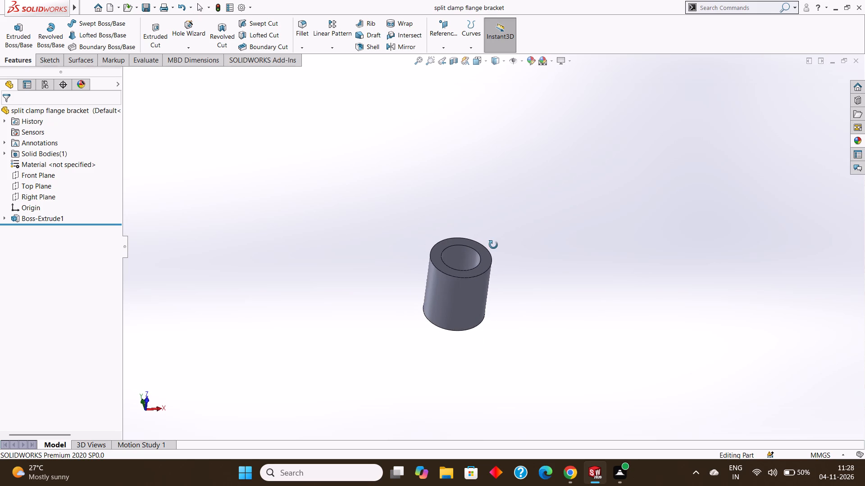
middle_click(493, 246)
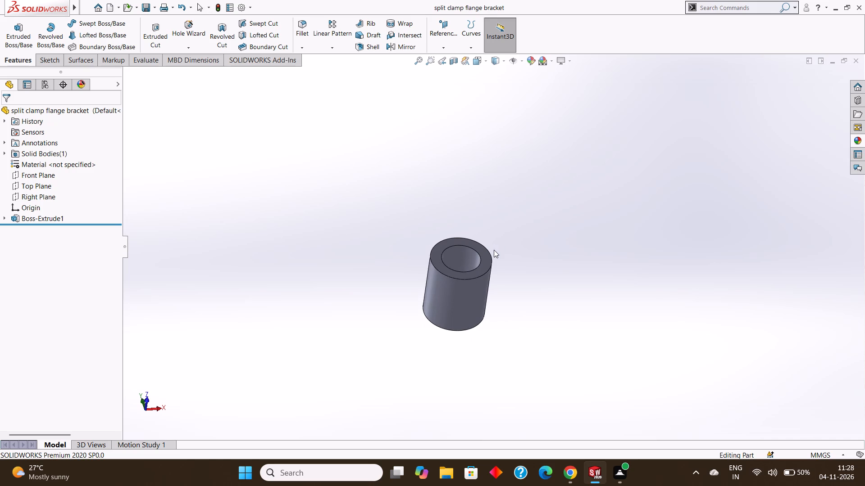
middle_click_drag(494, 250, 497, 258)
middle_click_drag(498, 248, 499, 249)
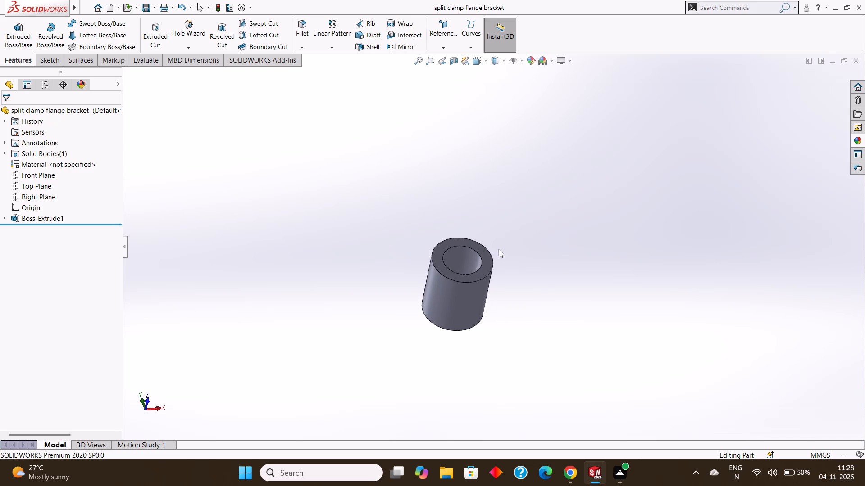
middle_click_drag(499, 249, 498, 256)
middle_click_drag(497, 249, 497, 255)
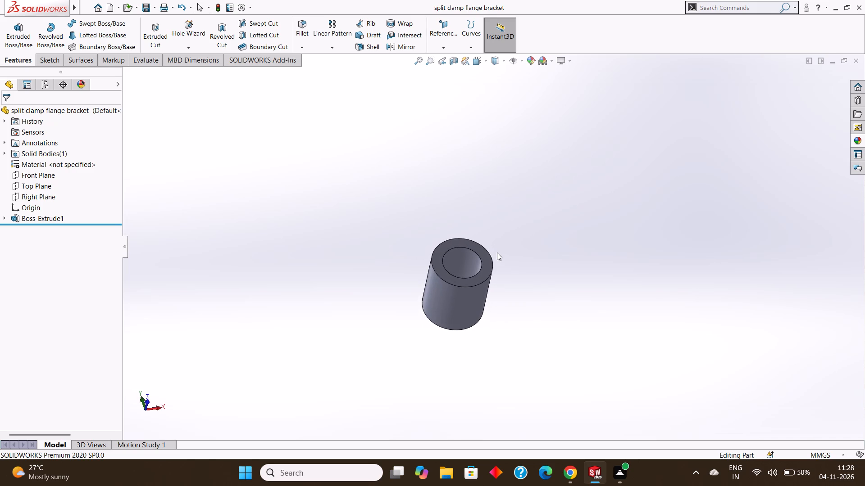
middle_click_drag(497, 251, 499, 259)
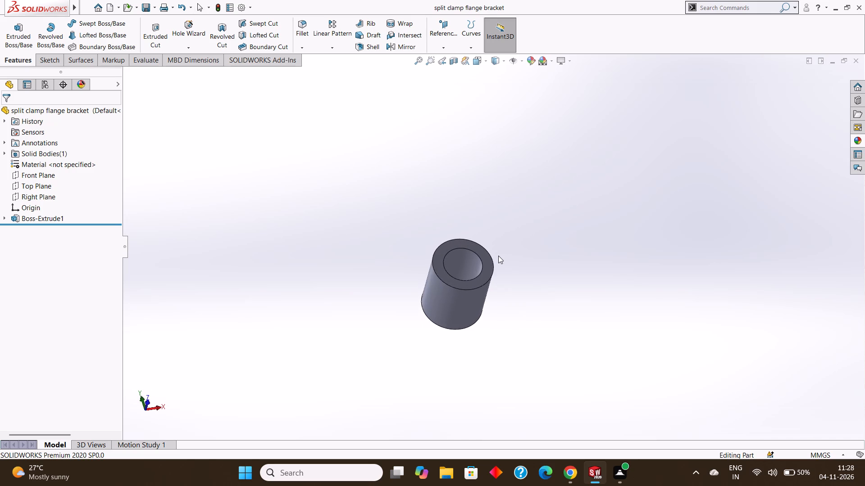
middle_click(498, 255)
middle_click(500, 257)
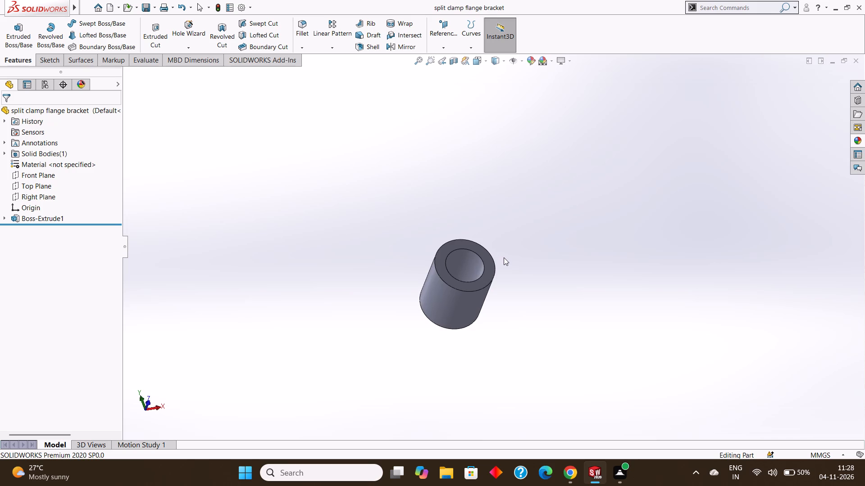
middle_click(504, 257)
middle_click_drag(498, 270, 498, 252)
scroll(500, 256, "up", 2)
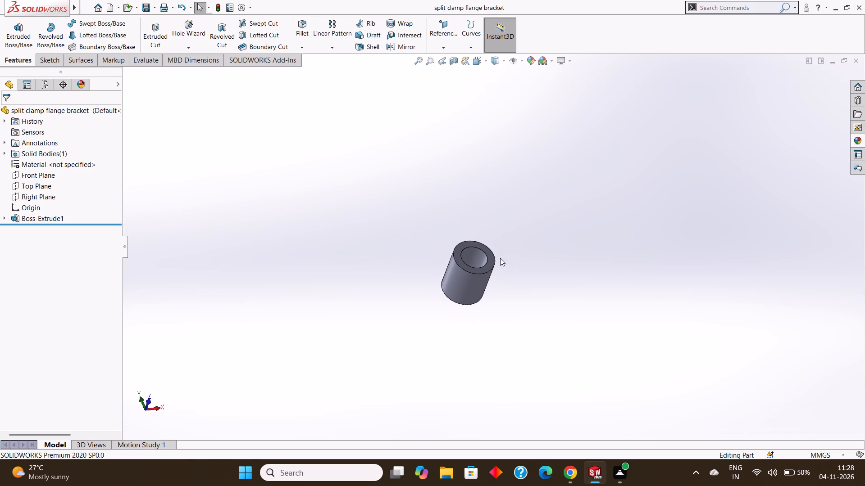
middle_click_drag(500, 258, 497, 241)
middle_click_drag(496, 240, 487, 261)
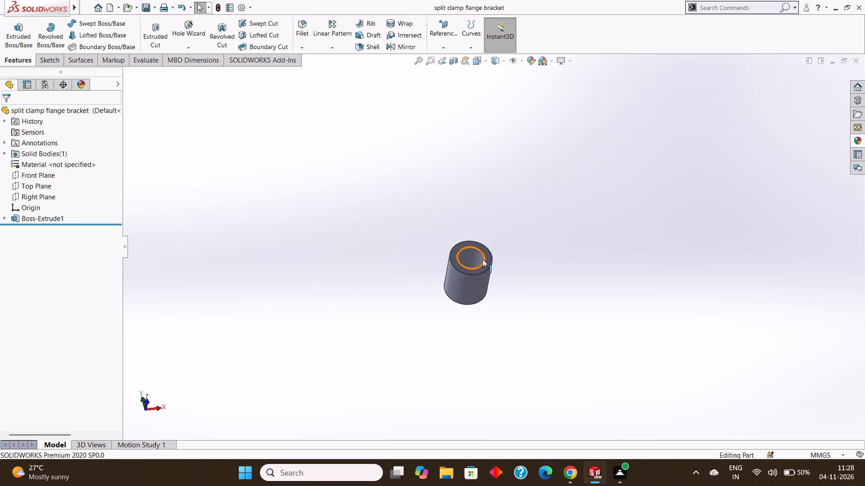
scroll(479, 256, "down", 3)
middle_click_drag(477, 261, 471, 283)
middle_click(473, 271)
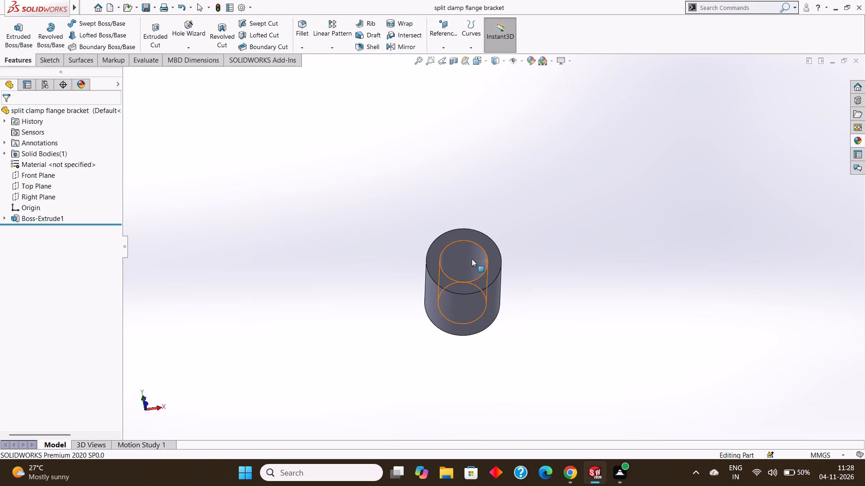
scroll(472, 259, "down", 4)
middle_click_drag(472, 257, 480, 213)
middle_click_drag(480, 215, 466, 280)
right_click(456, 227)
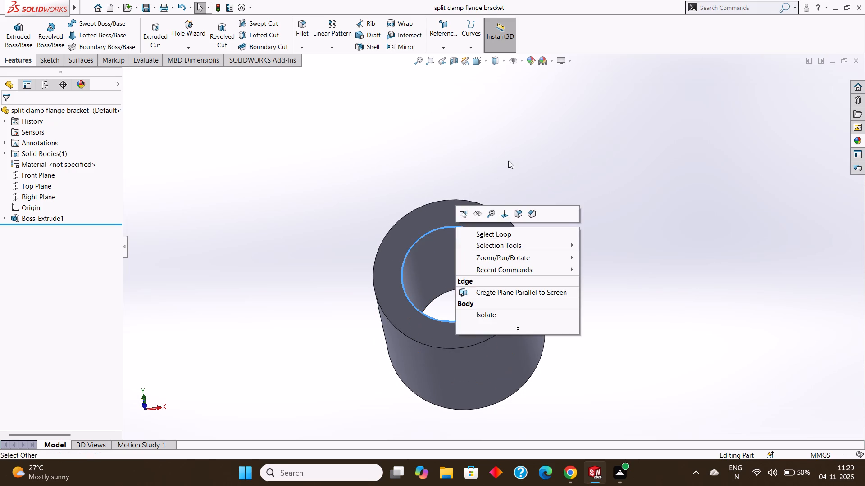
left_click(510, 157)
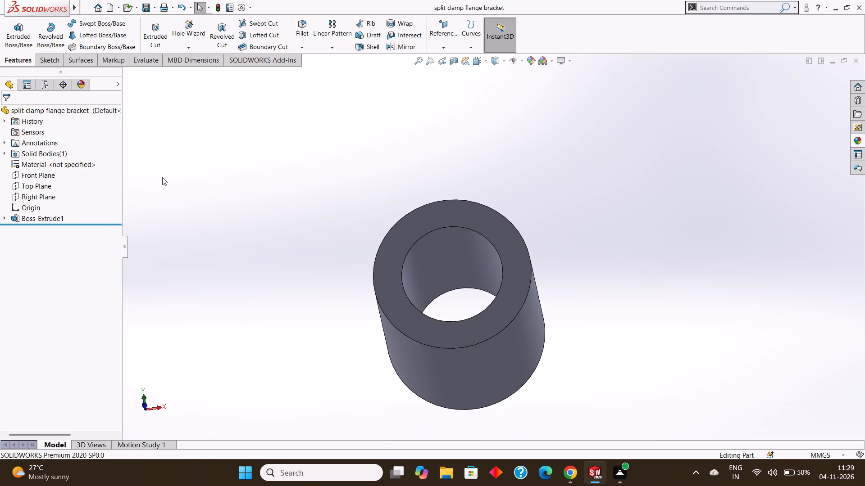
Undo the Boss-Extrude of the ring profile and return to its concentric-circle sketch in the Front view.
key("ctrl+z")
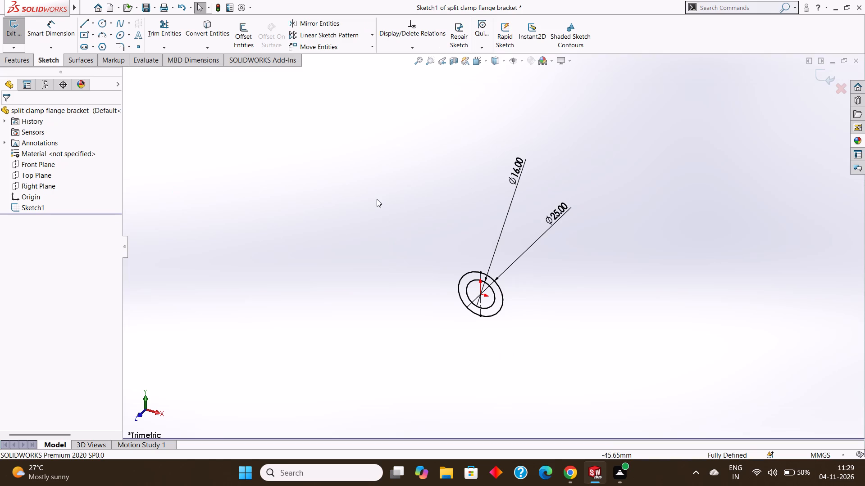
left_click(487, 64)
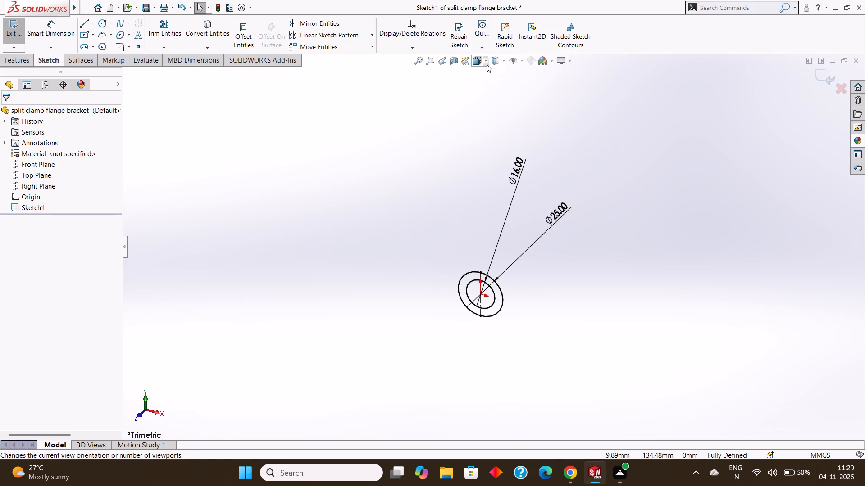
left_click(527, 110)
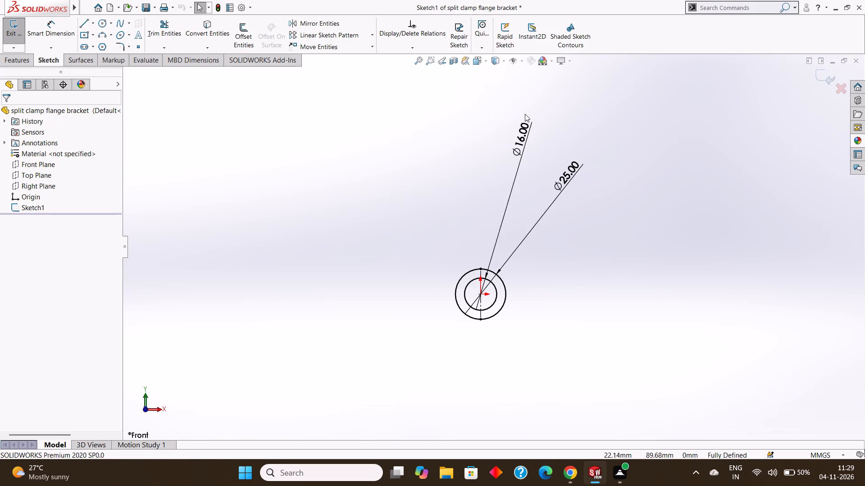
Delete the inner 16 mm circle from the sketch, keeping only the 25 mm circle.
scroll(492, 269, "down", 4)
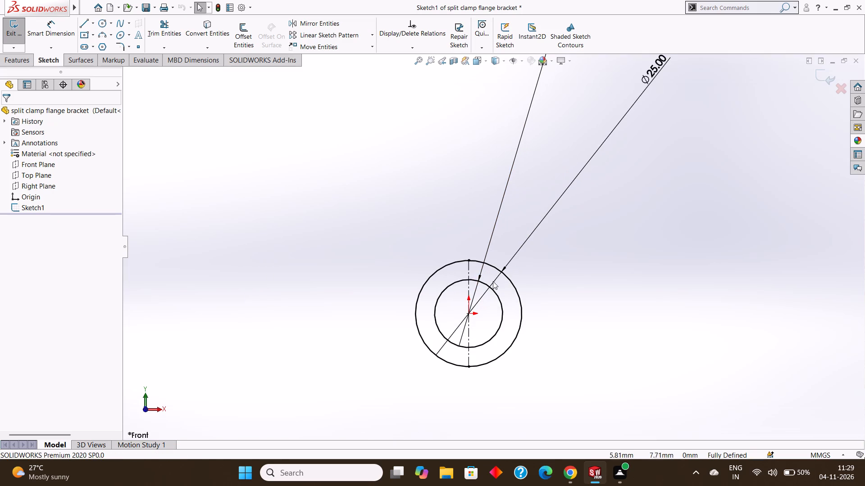
right_click(486, 285)
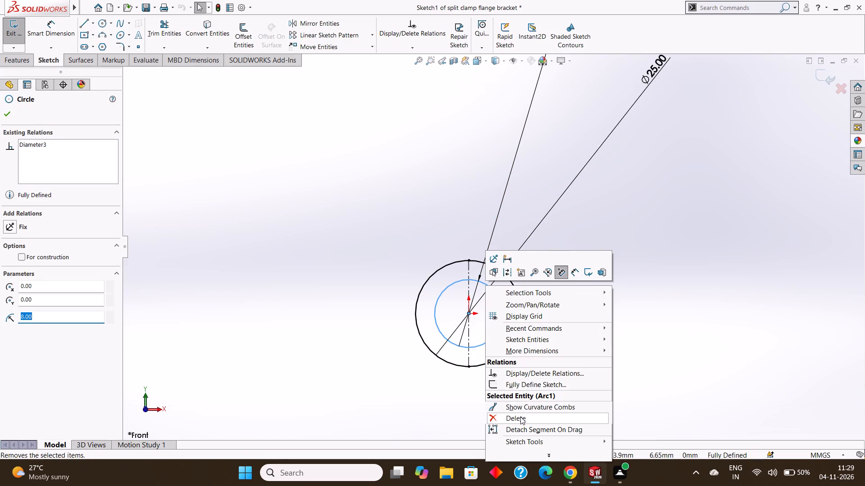
left_click(520, 417)
left_click(384, 234)
scroll(544, 235, "up", 4)
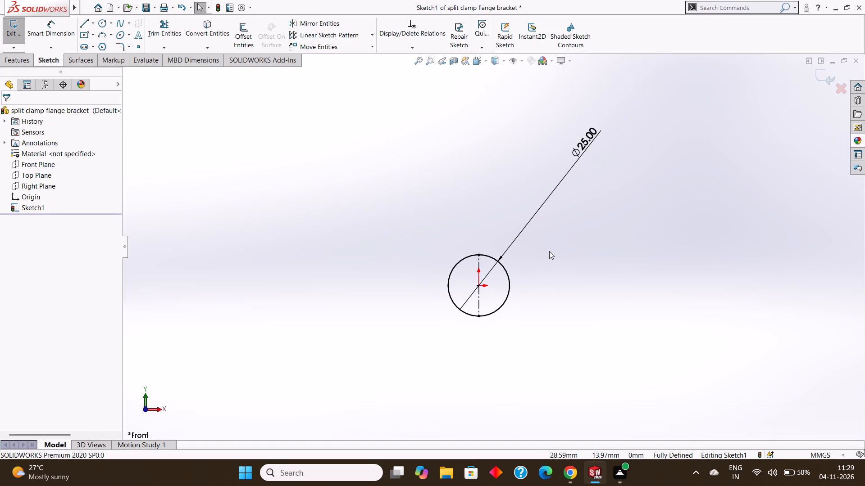
scroll(549, 252, "down", 1)
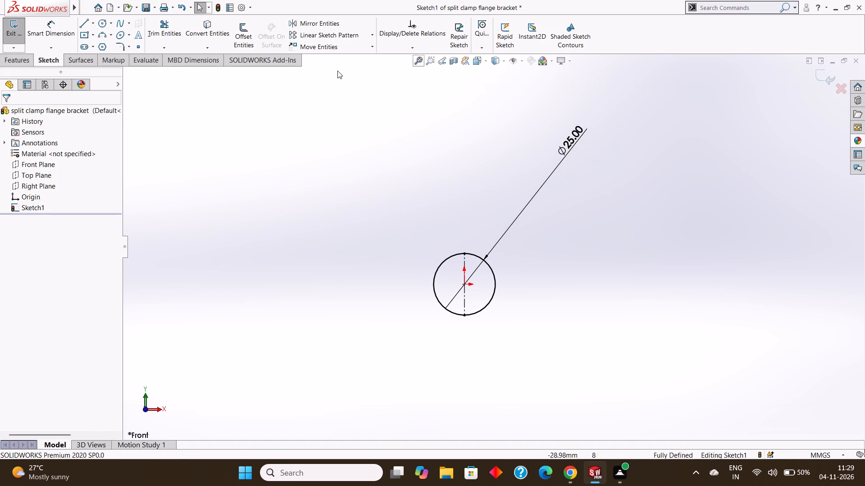
Extrude the 25 mm circle as a blind boss 28 mm deep from the sketch plane.
left_click(24, 58)
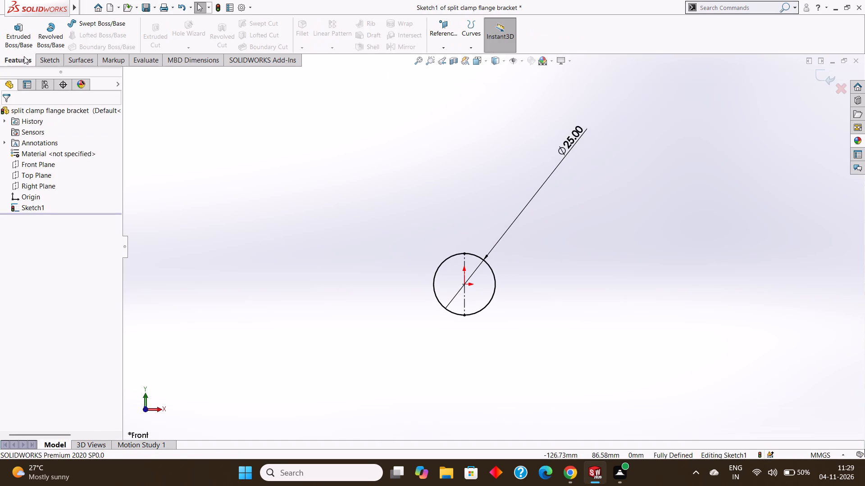
left_click(27, 34)
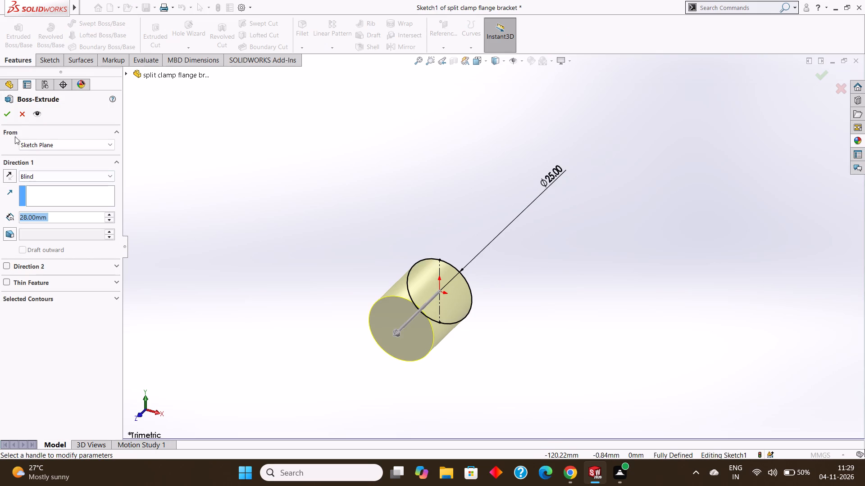
left_click(11, 115)
left_click(414, 213)
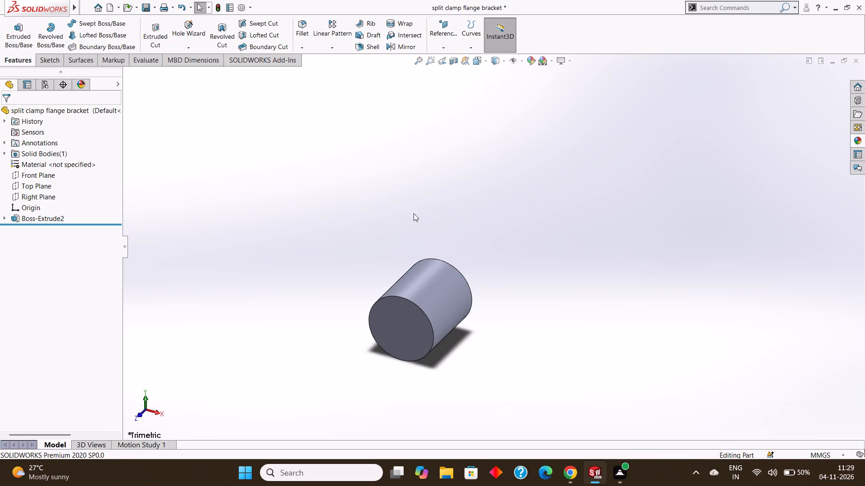
Examine the extruded solid cylinder's end face and side wall from several viewing angles.
middle_click_drag(419, 212, 440, 182)
middle_click_drag(428, 212, 440, 177)
middle_click_drag(440, 208, 453, 182)
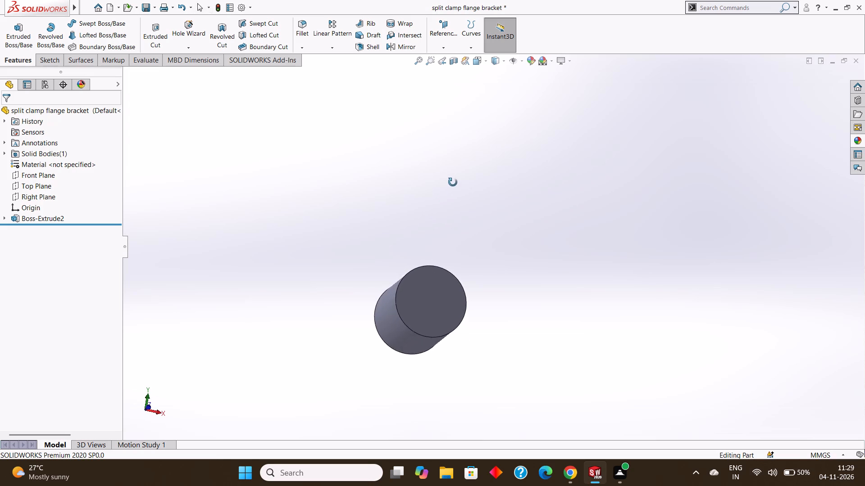
middle_click_drag(453, 182, 453, 182)
middle_click_drag(452, 208, 456, 190)
middle_click_drag(465, 217, 465, 202)
middle_click_drag(469, 225, 469, 212)
middle_click_drag(473, 220, 471, 215)
middle_click(471, 218)
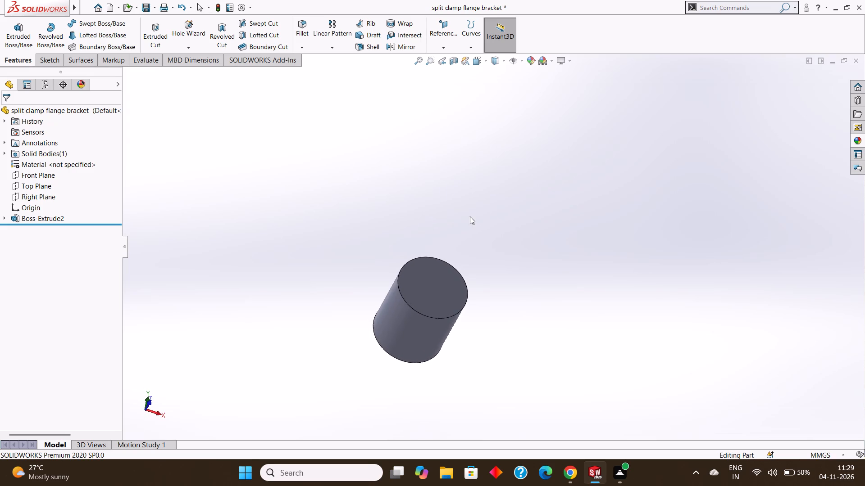
middle_click_drag(470, 216, 460, 229)
middle_click_drag(483, 230, 472, 234)
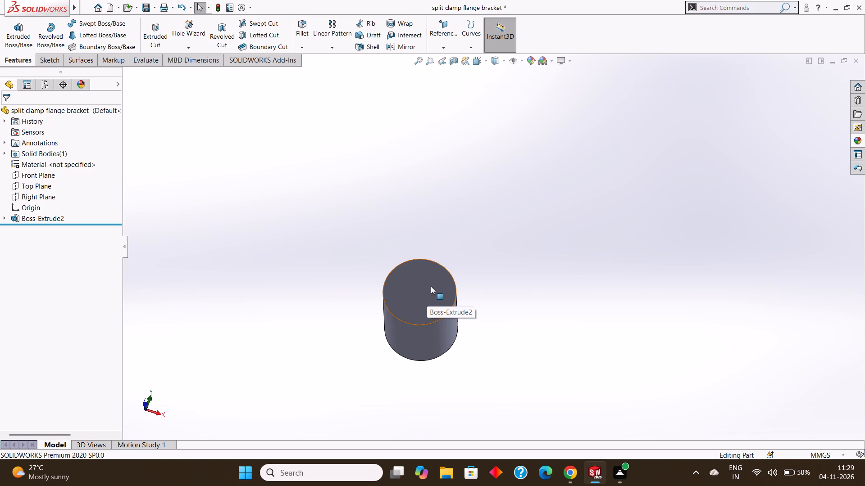
middle_click_drag(528, 274, 526, 266)
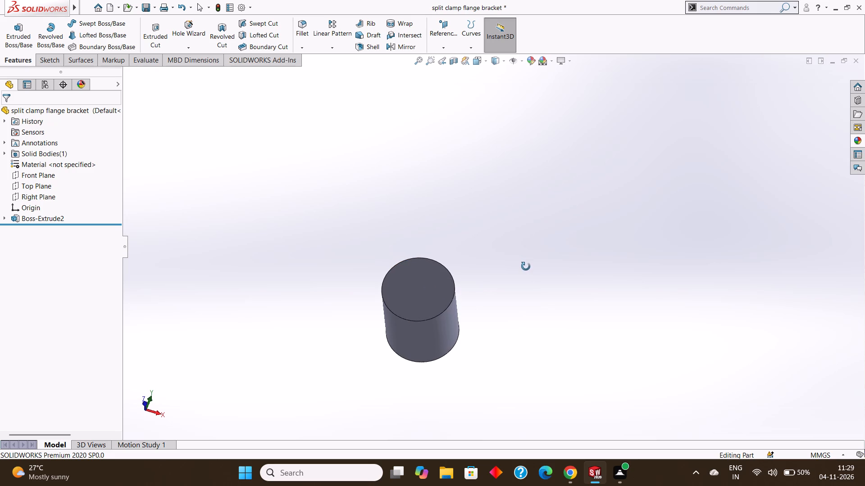
middle_click_drag(526, 266, 526, 268)
middle_click(526, 268)
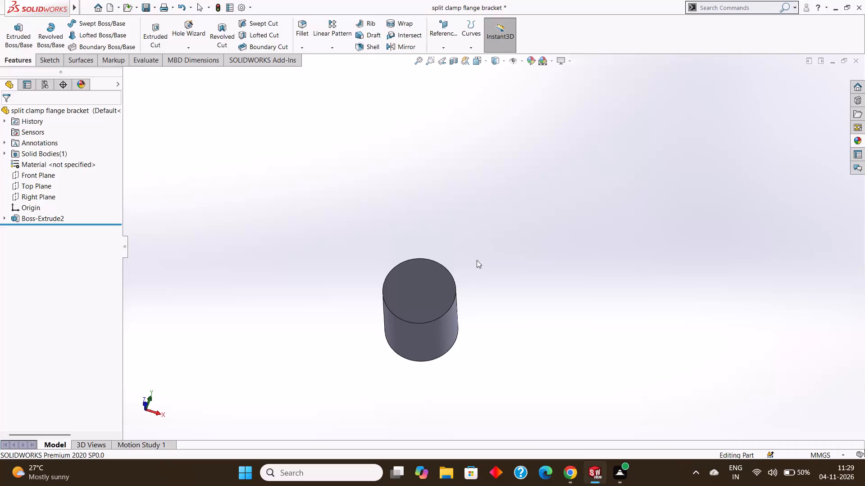
middle_click(489, 263)
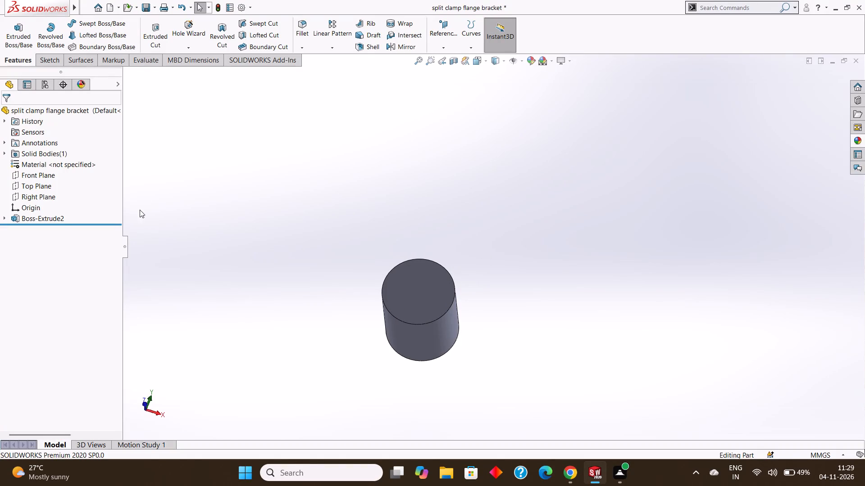
Edit the cylinder's boss extrusion and set its blind depth to 13 mm.
left_click(38, 216)
left_click(48, 190)
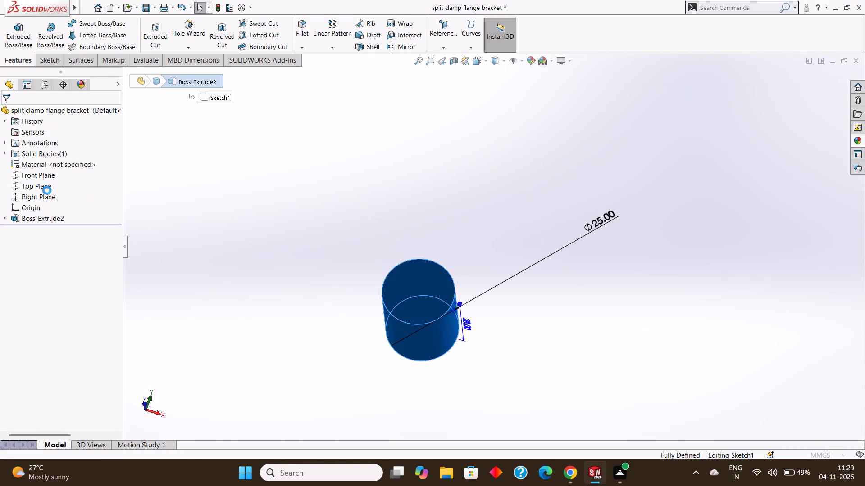
key("BackSpace")
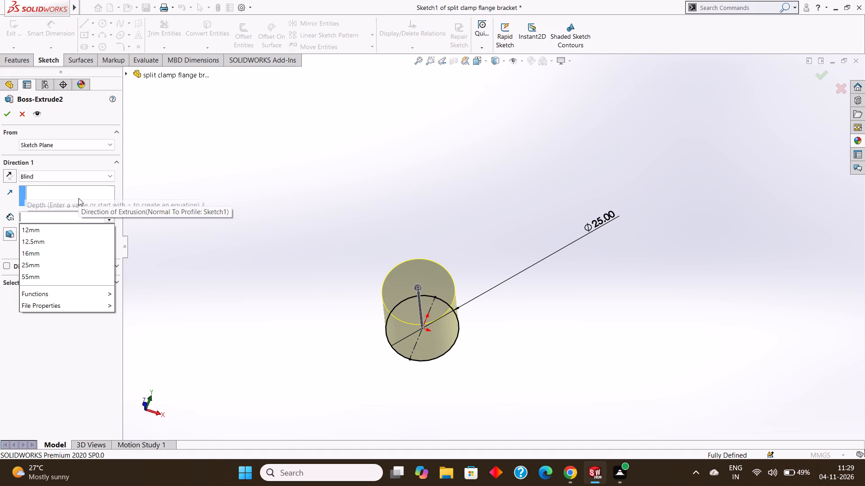
key("1")
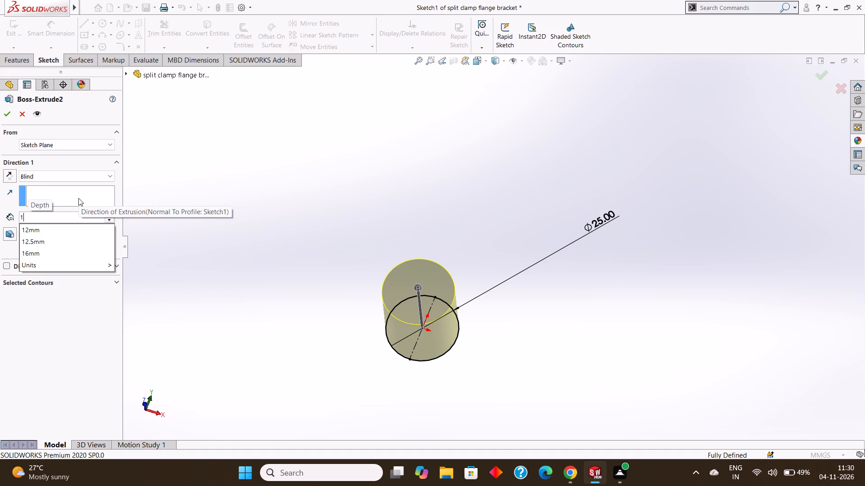
key("3")
key("Return")
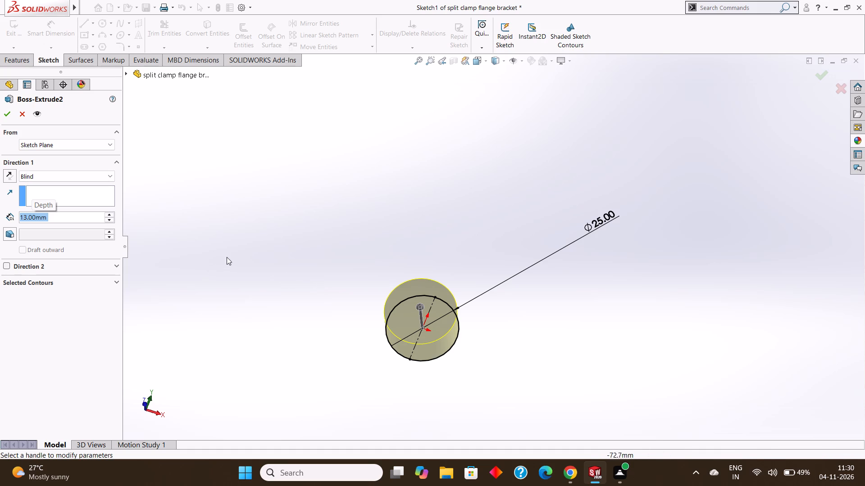
left_click(9, 116)
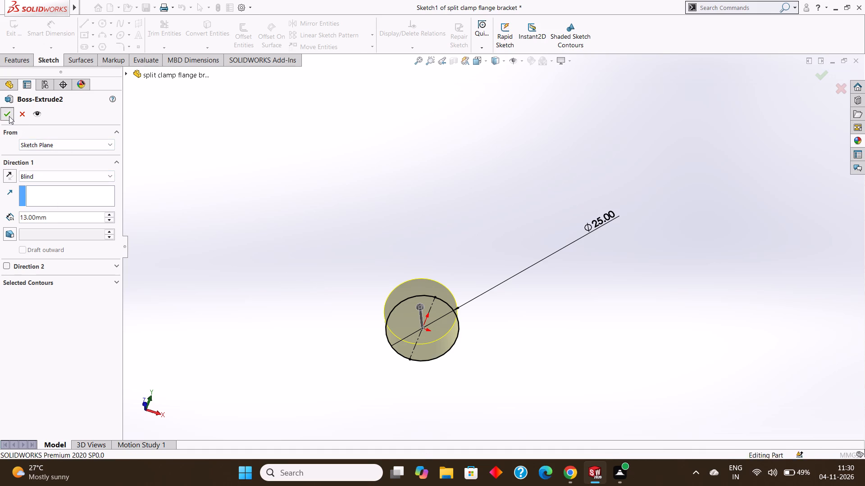
left_click(318, 180)
Examine the shortened cylinder's proportions, end face and side wall from several viewing angles.
middle_click_drag(344, 195, 346, 185)
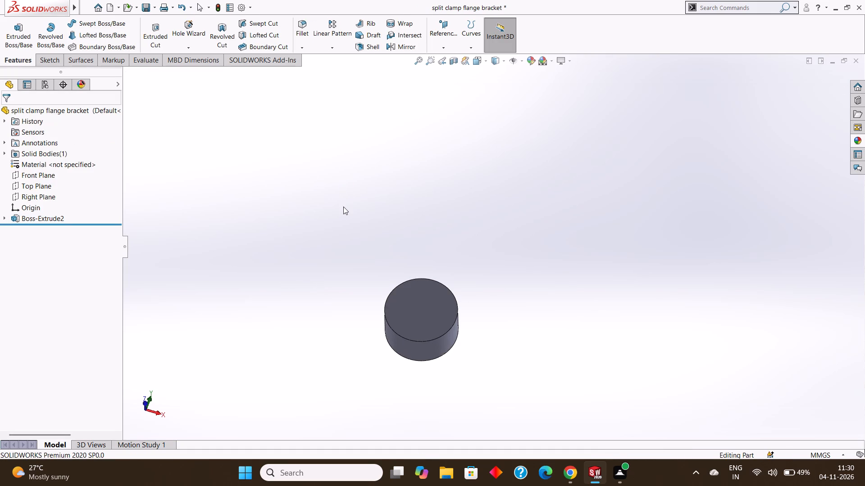
middle_click_drag(343, 207, 347, 194)
middle_click_drag(351, 204, 355, 194)
middle_click(353, 199)
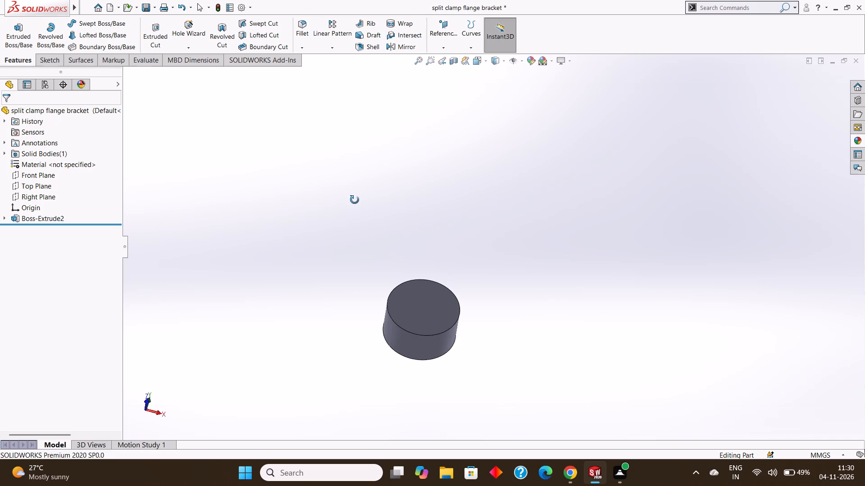
middle_click_drag(354, 198, 358, 198)
scroll(358, 198, "up", 1)
middle_click(356, 195)
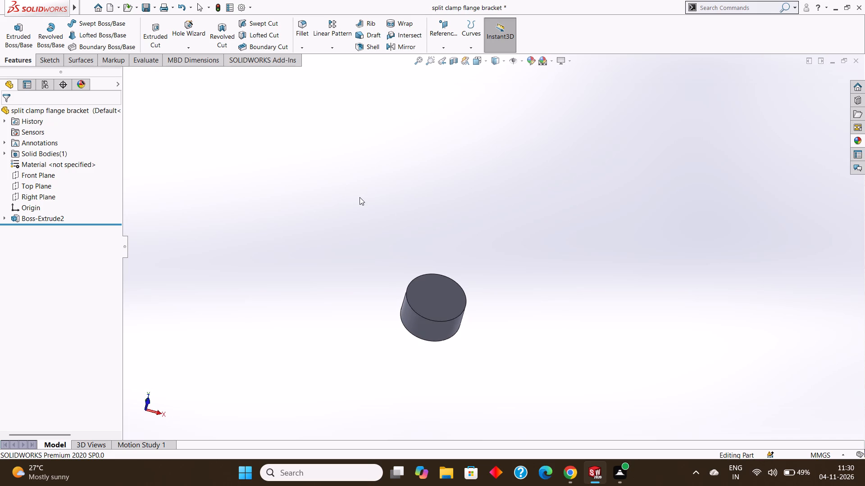
middle_click_drag(360, 194, 361, 200)
middle_click_drag(356, 191, 356, 199)
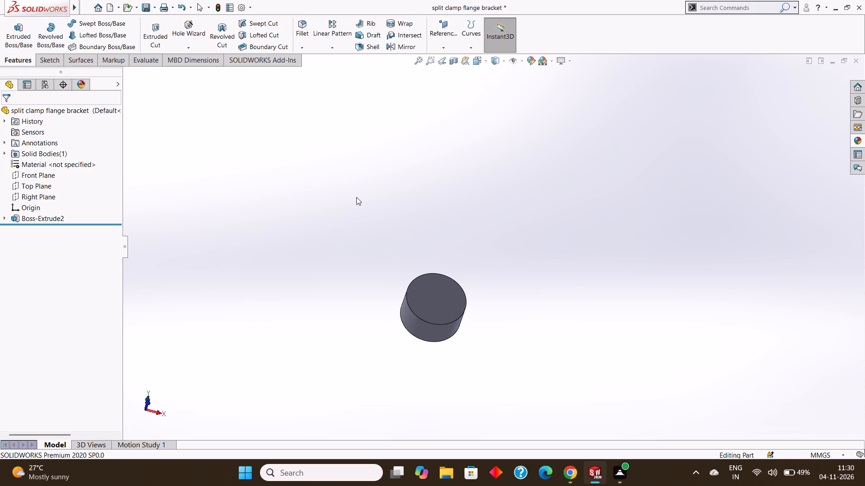
middle_click(356, 195)
middle_click(356, 197)
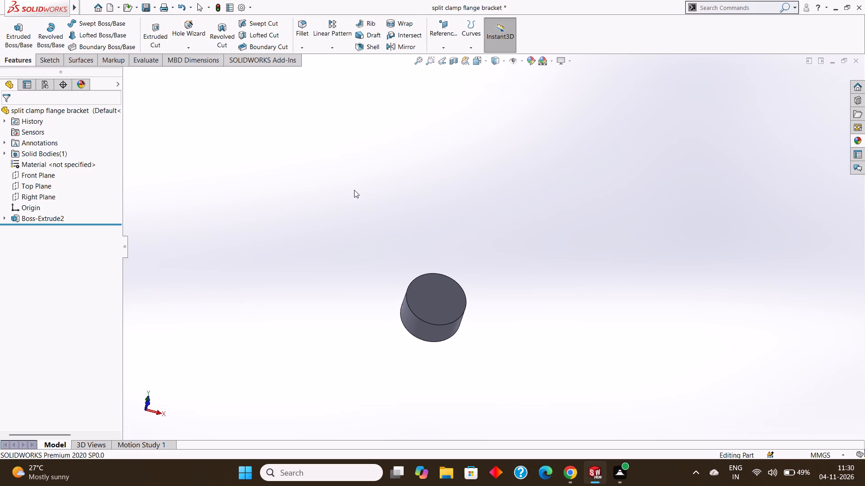
middle_click(354, 189)
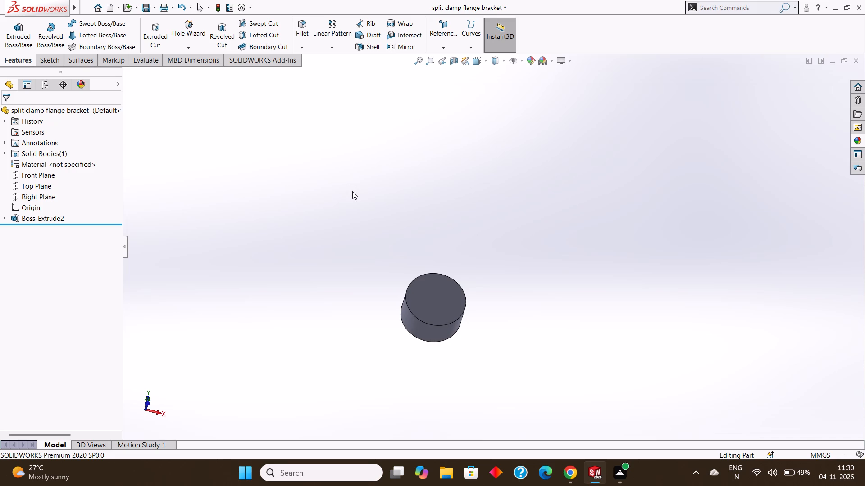
middle_click(352, 191)
middle_click(354, 194)
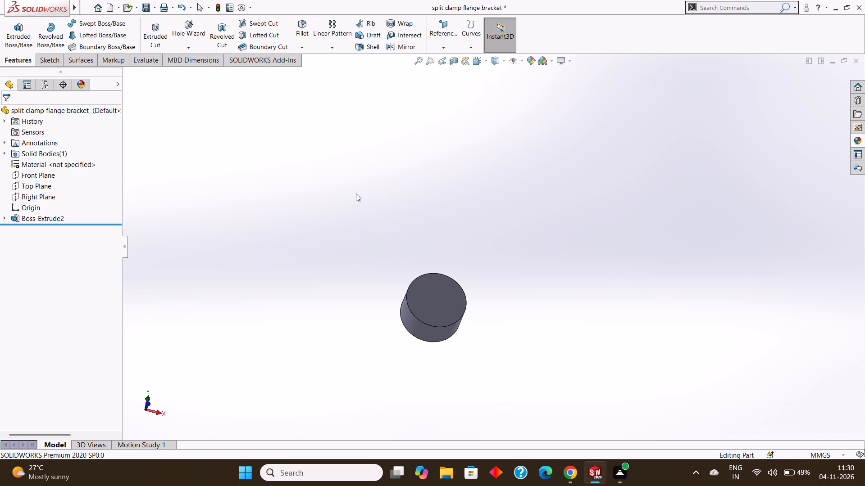
middle_click(356, 194)
middle_click_drag(385, 214, 386, 206)
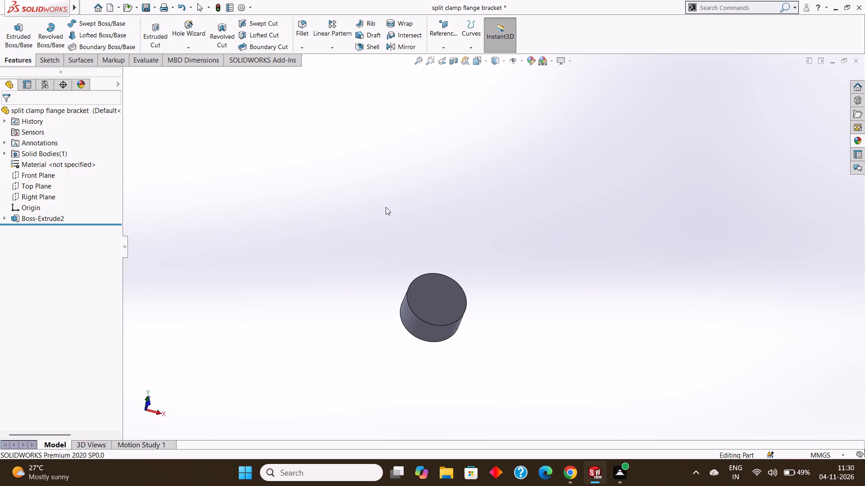
middle_click_drag(384, 210, 387, 205)
middle_click_drag(415, 224, 412, 216)
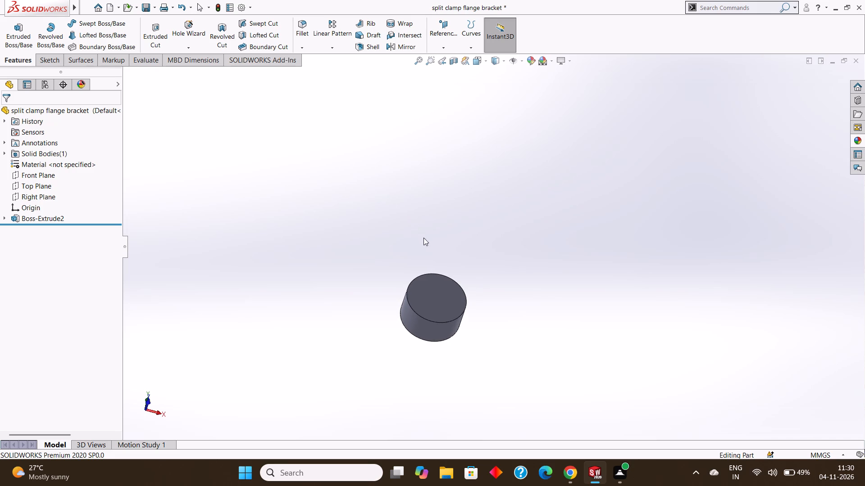
middle_click_drag(424, 238, 425, 213)
middle_click_drag(431, 233, 448, 211)
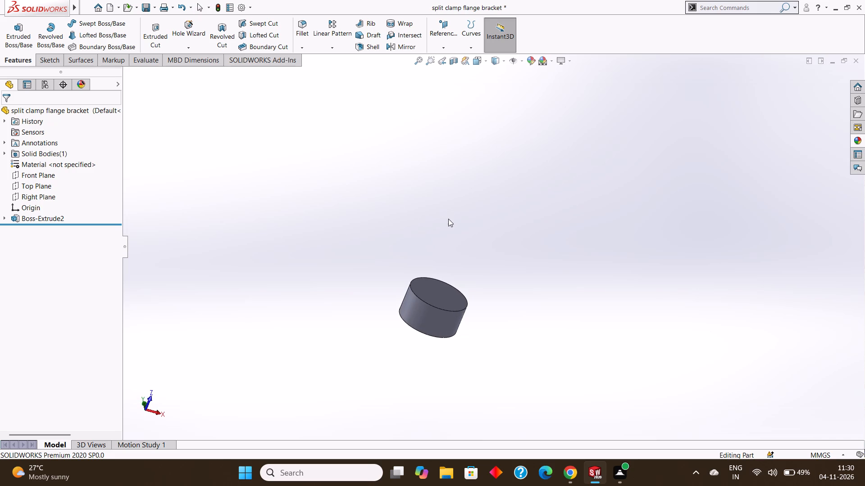
middle_click_drag(448, 219, 431, 207)
middle_click_drag(473, 247, 465, 234)
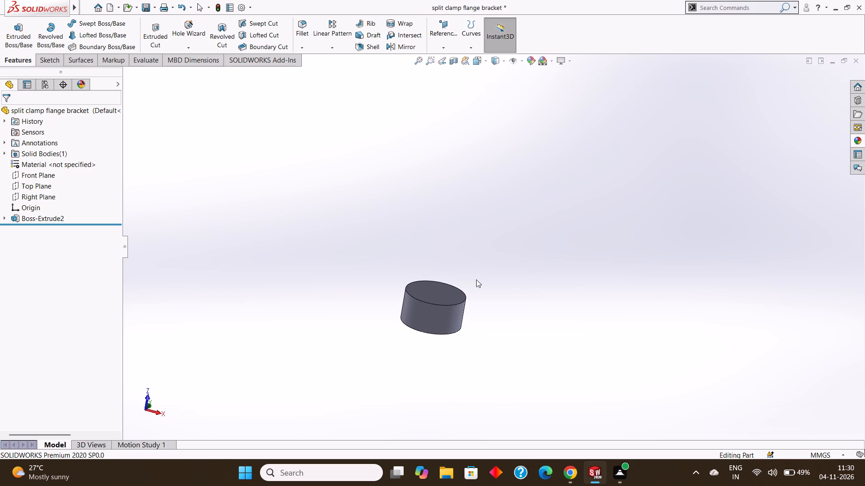
middle_click_drag(404, 161, 405, 168)
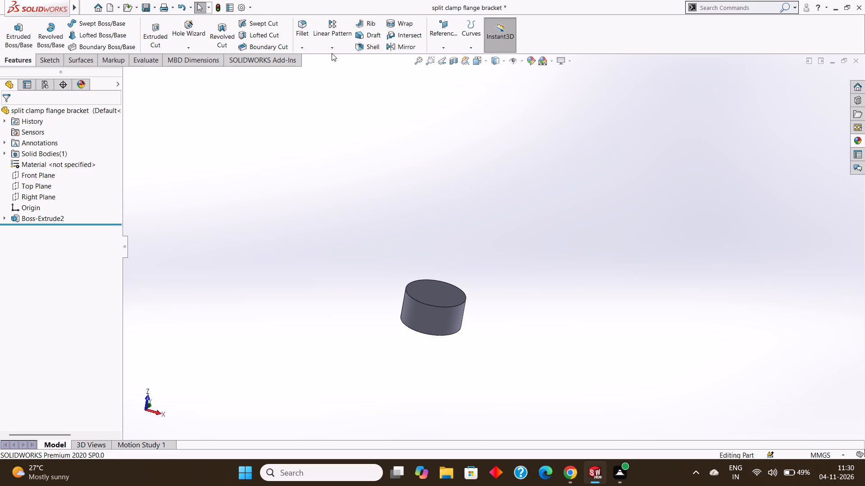
Create a reference plane parallel to the Front Plane with an offset distance of 0 mm.
left_click(329, 50)
left_click(574, 113)
left_click(446, 50)
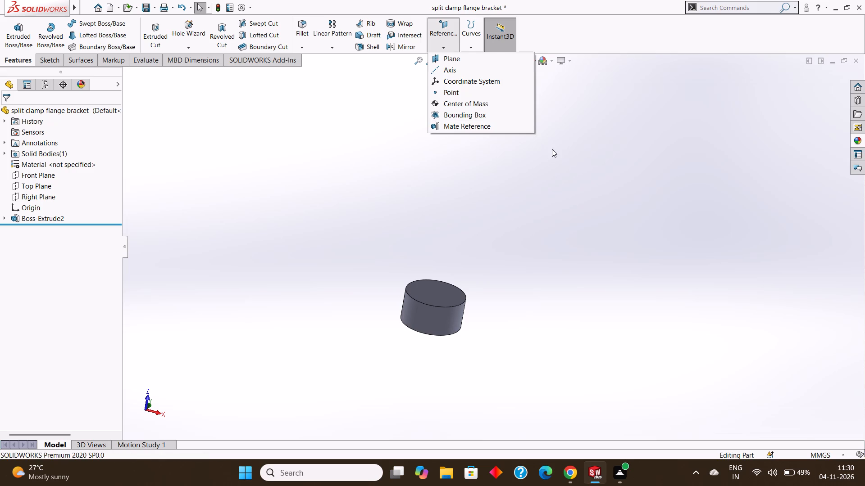
left_click(557, 148)
middle_click_drag(558, 143, 552, 177)
left_click(446, 48)
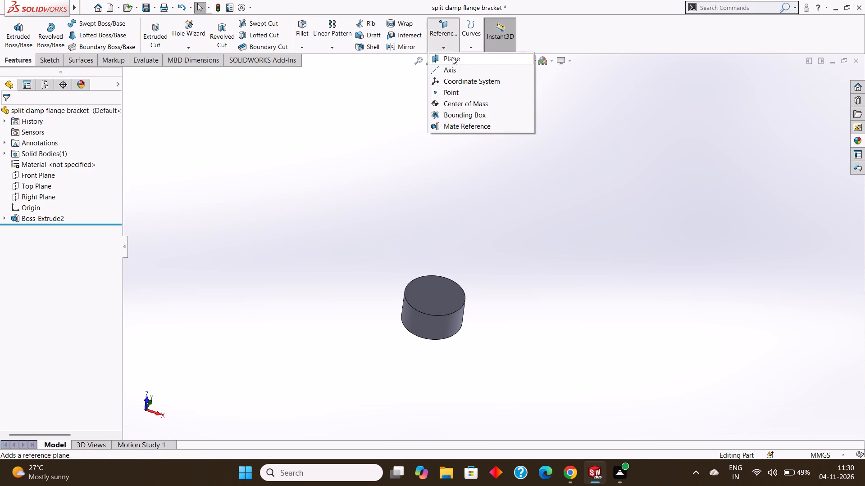
left_click(454, 60)
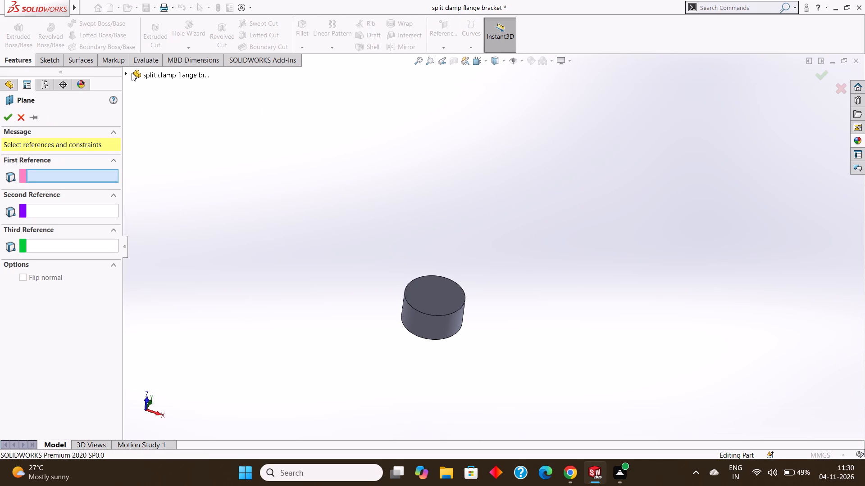
left_click(129, 71)
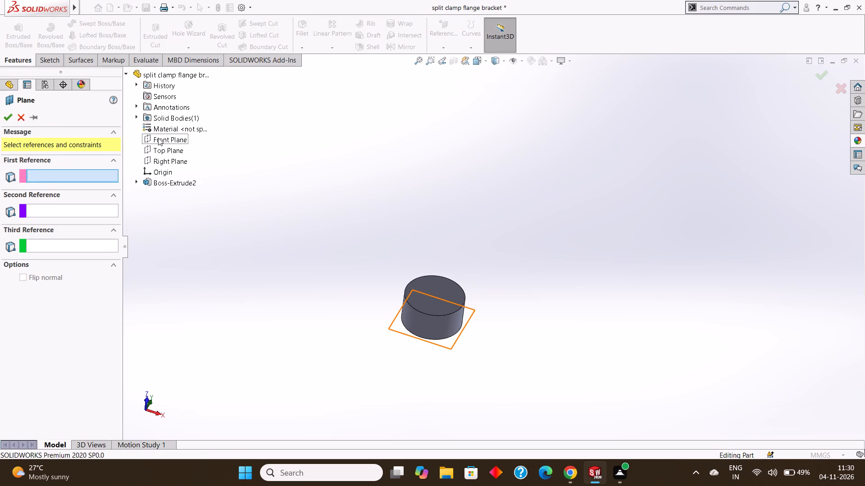
left_click(158, 139)
middle_click_drag(301, 186, 323, 112)
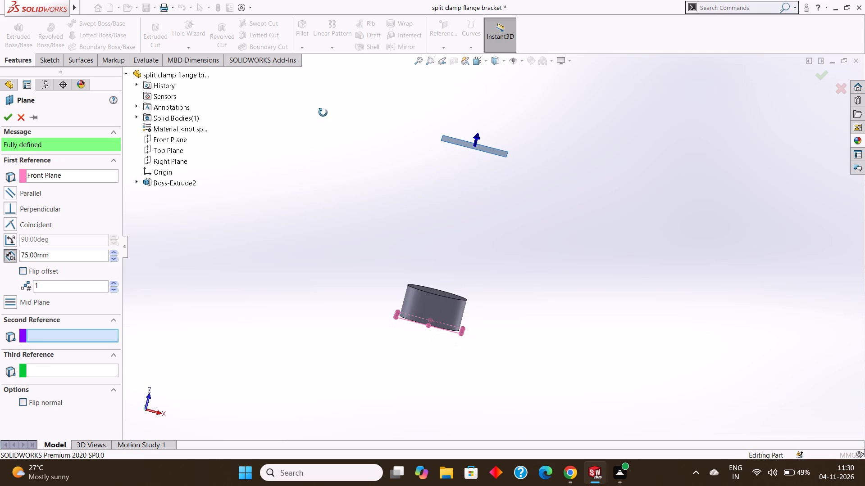
middle_click_drag(323, 112, 323, 112)
left_click(57, 250)
left_click_drag(71, 252, 32, 251)
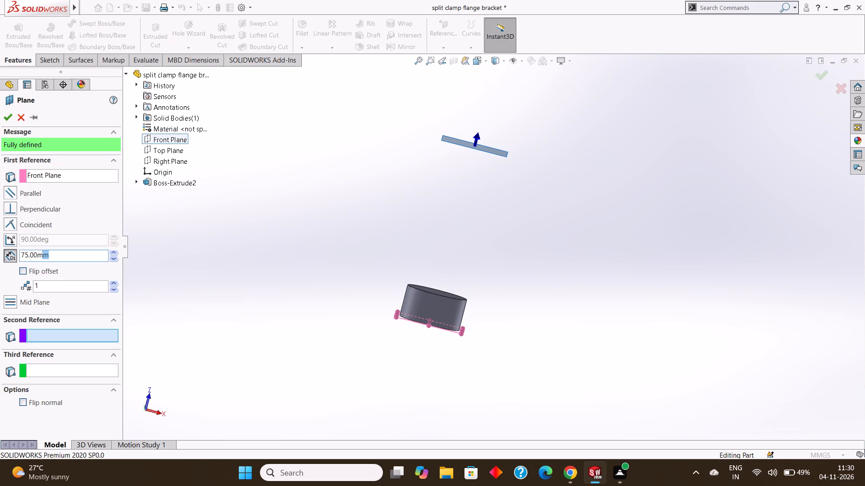
left_click_drag(32, 251, 12, 250)
key("BackSpace")
key("0")
key("Return")
left_click(8, 113)
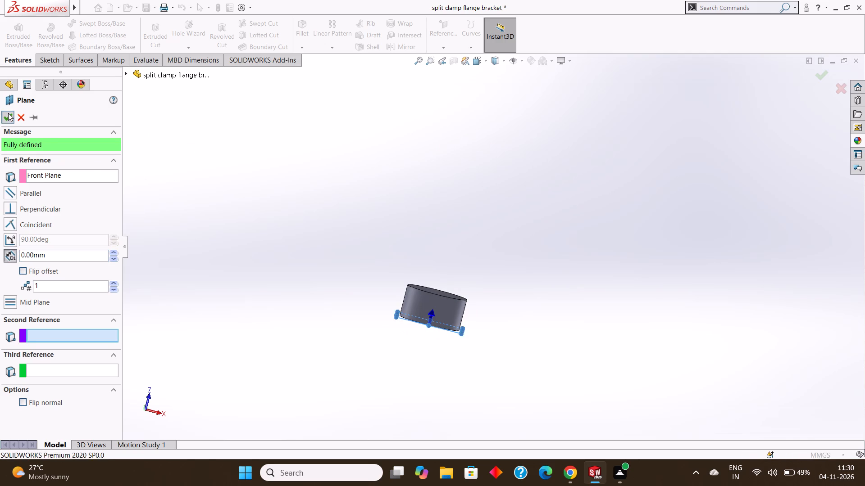
Start a new sketch on the zero-offset reference plane at the cylinder's base.
left_click(476, 224)
middle_click_drag(472, 225, 460, 332)
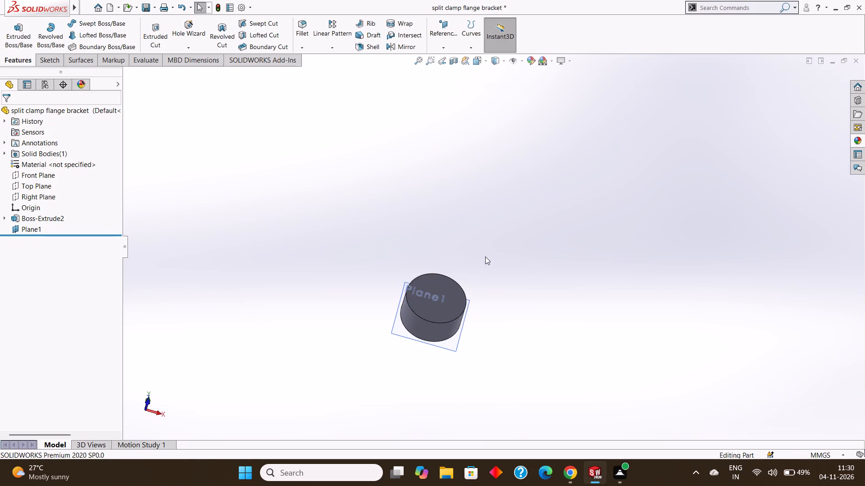
middle_click_drag(485, 256, 504, 312)
scroll(405, 274, "down", 8)
left_click(446, 268)
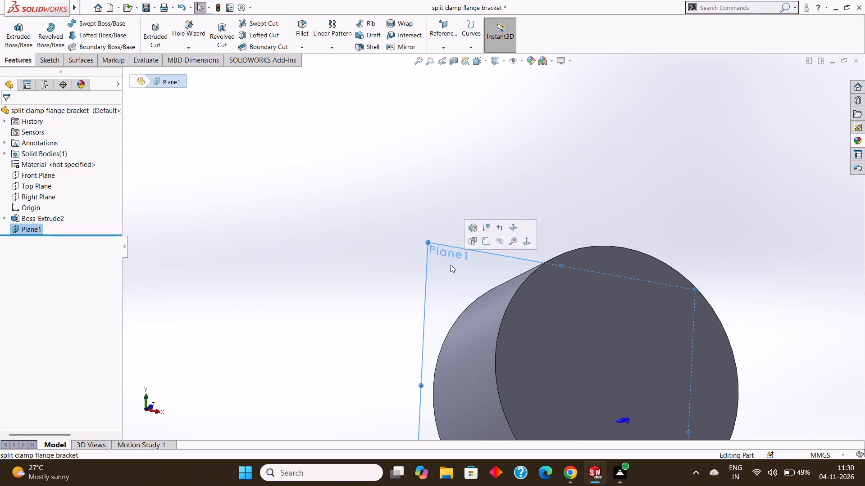
left_click(487, 238)
scroll(487, 238, "up", 6)
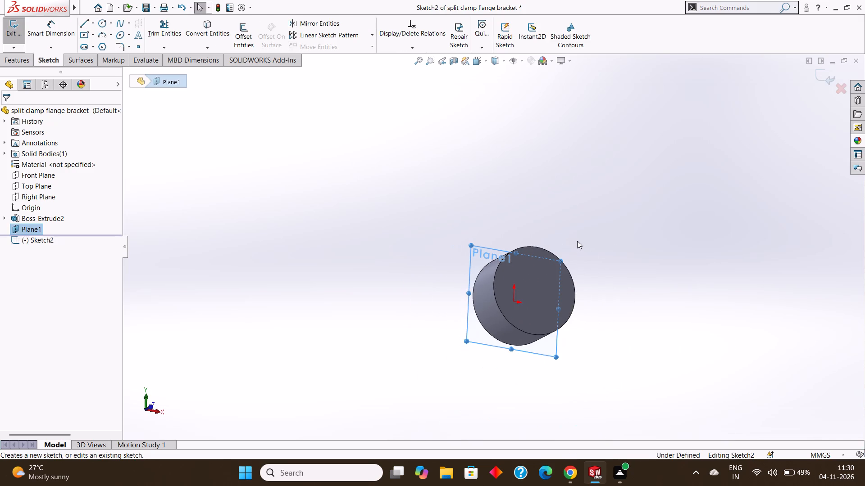
scroll(502, 218, "up", 2)
middle_click_drag(507, 211, 504, 241)
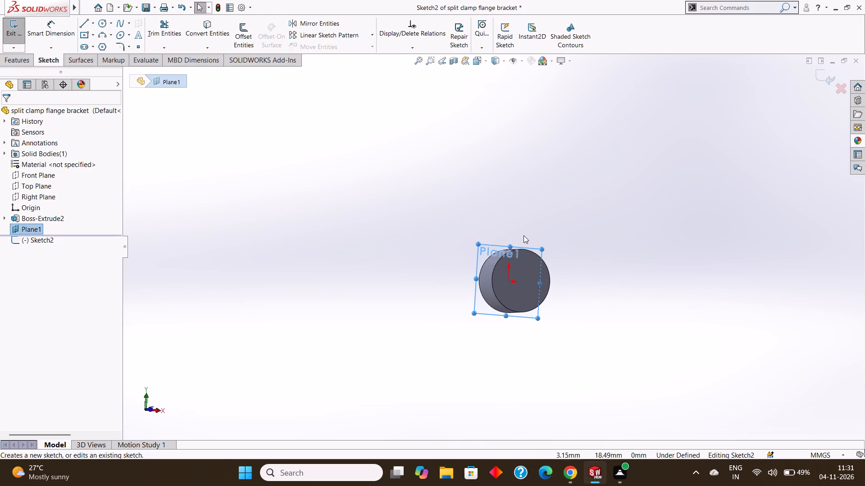
scroll(478, 247, "down", 4)
left_click(494, 254)
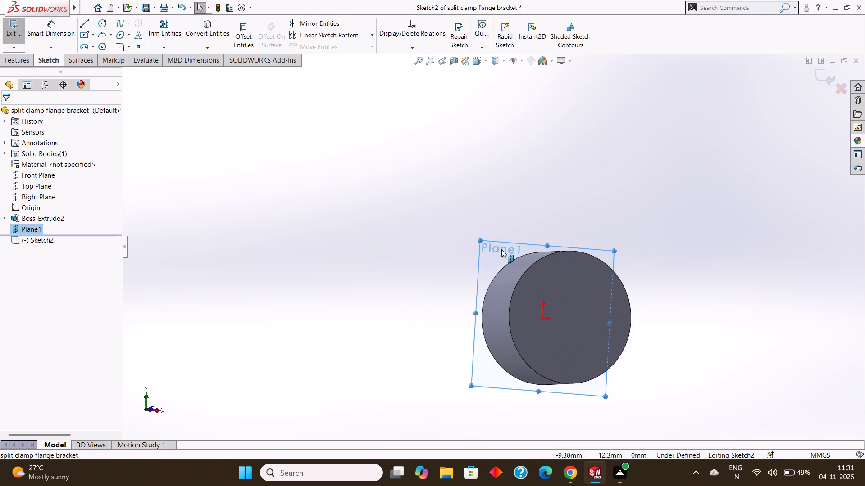
left_click(491, 251)
key("ctrl+8")
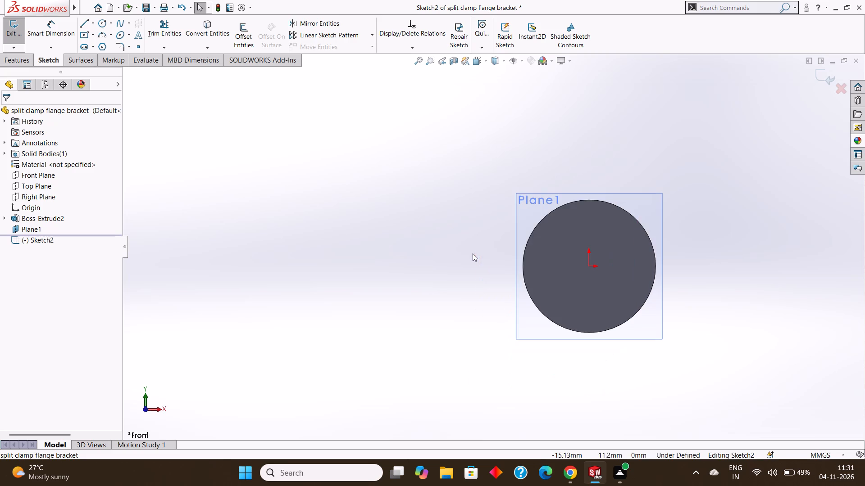
Sketch a horizontal centerline from the origin in the negative X direction, 47/2 (23.5 mm) long.
left_click(92, 24)
left_click(101, 47)
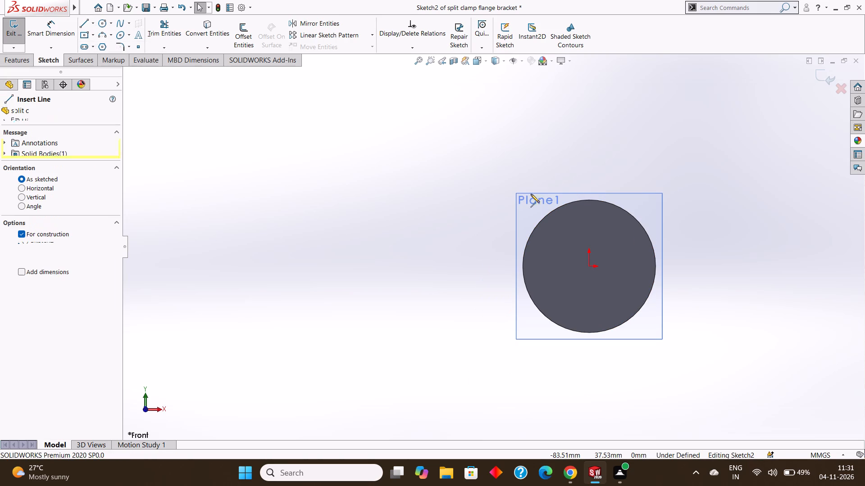
left_click(590, 266)
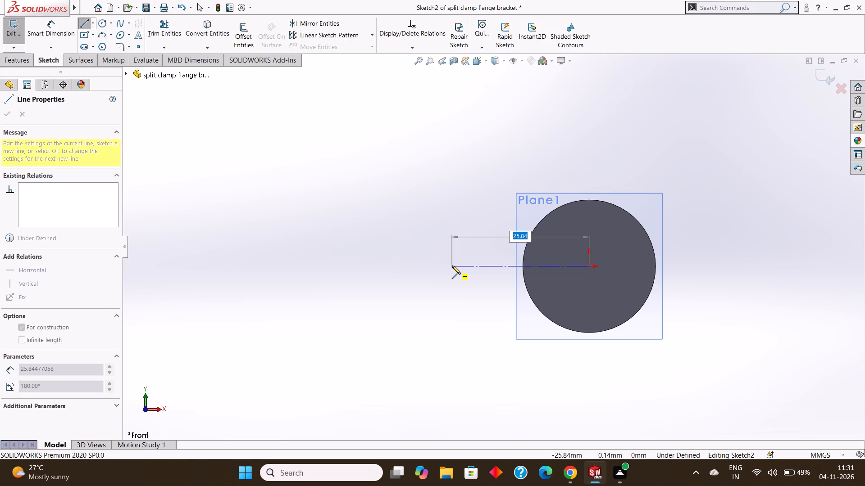
type("47/2")
key("Return")
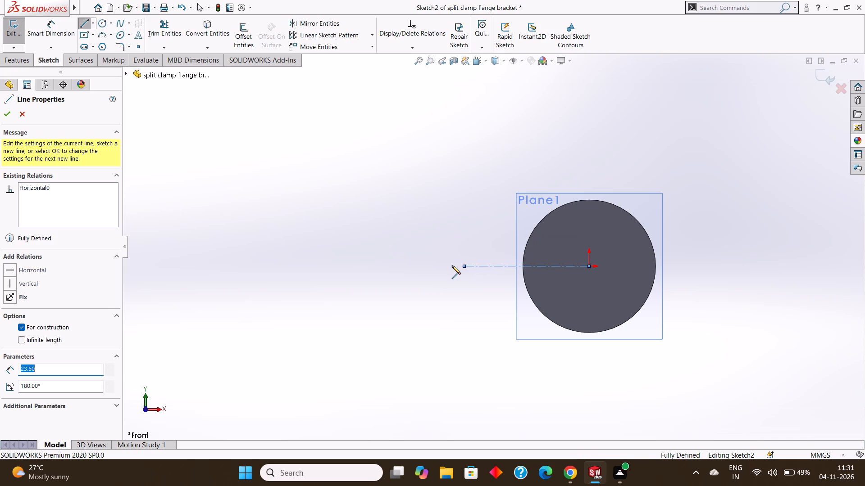
key("Escape")
Sketch a second horizontal centerline from the origin in the positive X direction, 47/2 (23.5 mm) long.
scroll(619, 277, "up", 2)
scroll(629, 269, "down", 1)
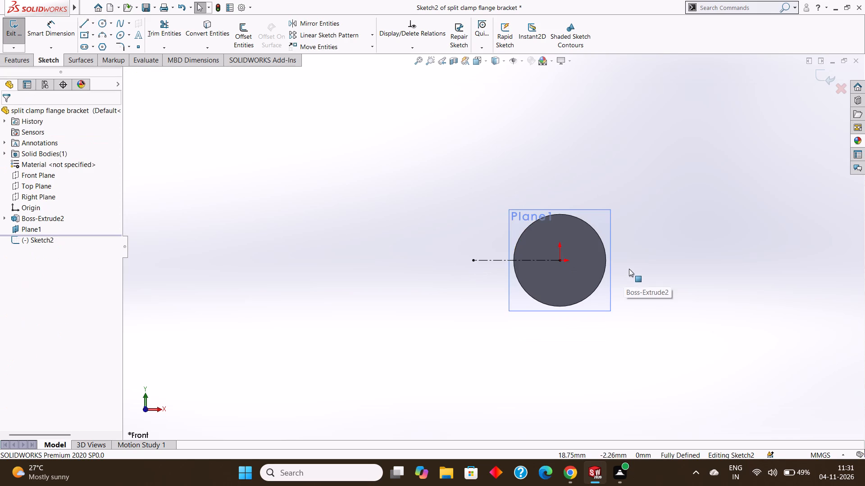
left_click(94, 22)
left_click(98, 42)
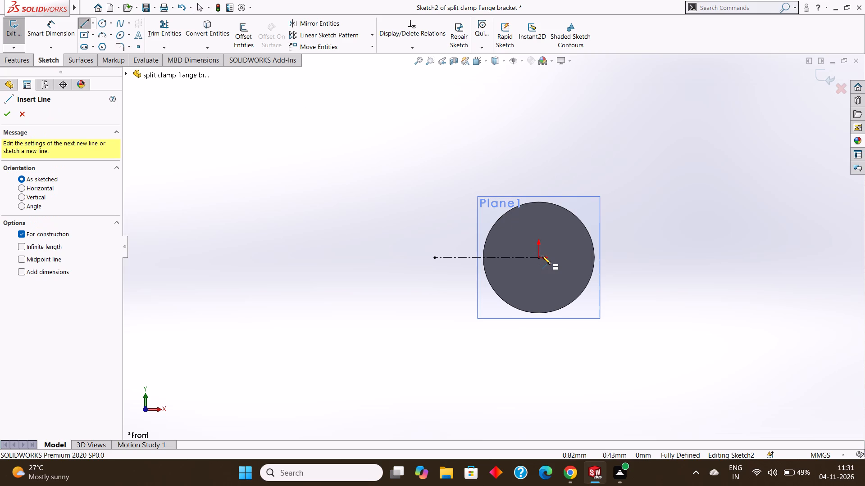
left_click(540, 257)
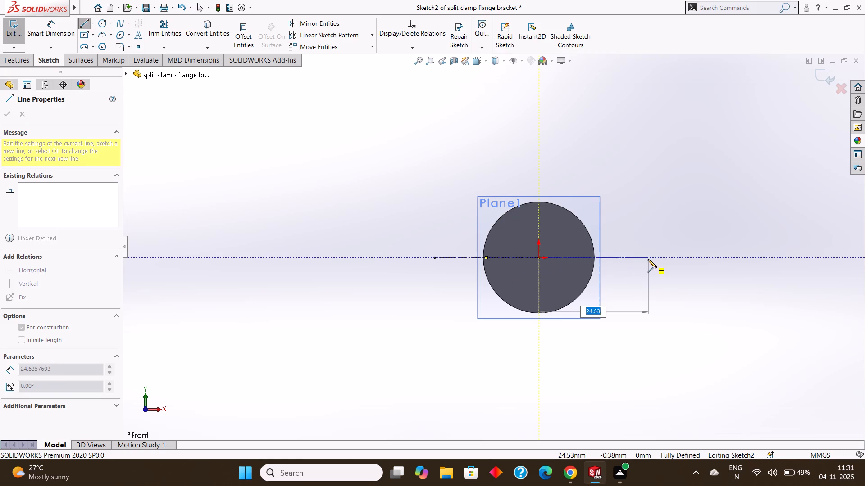
key("BackSpace")
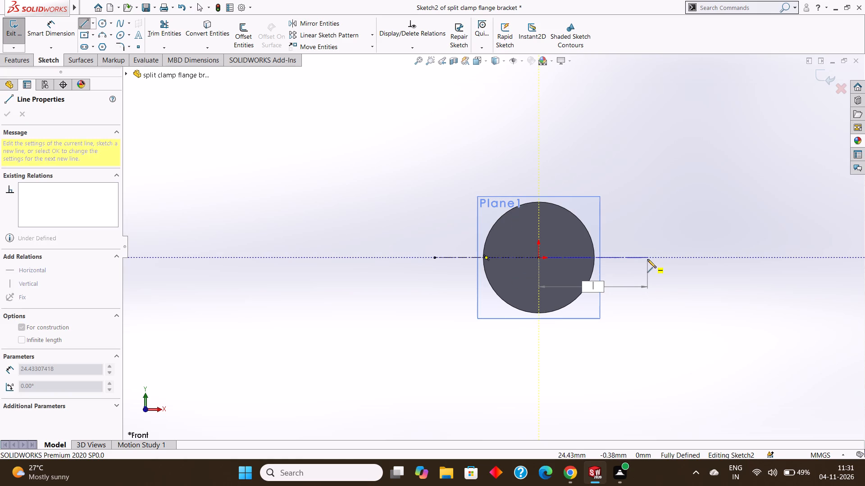
type("47")
type("/2")
key("Return")
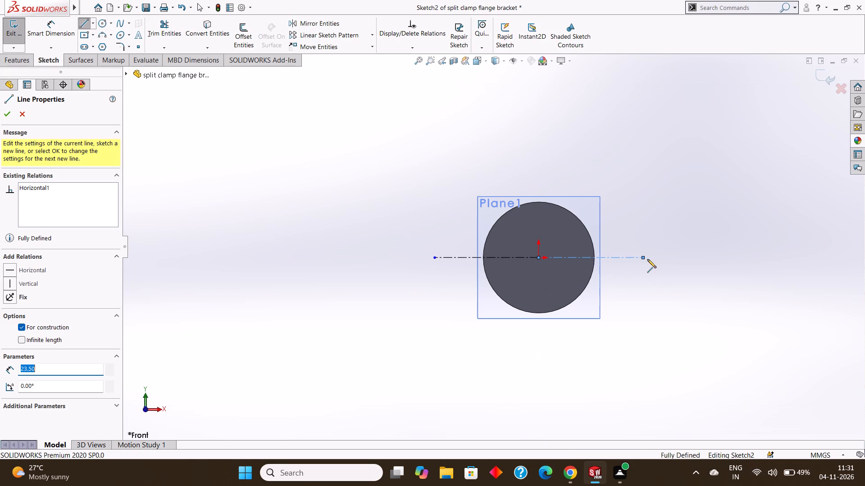
key("Escape")
key("Escape")
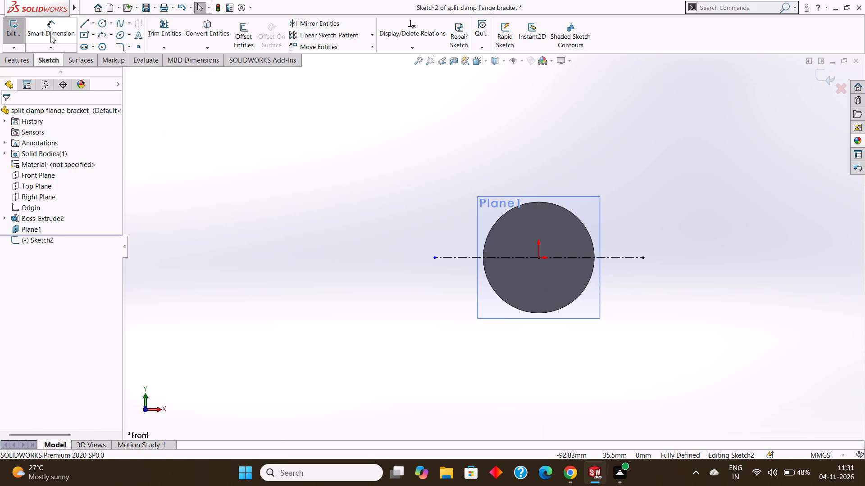
Add length dimensions to both horizontal centerlines, placing them below the lines.
left_click(50, 35)
left_click(480, 257)
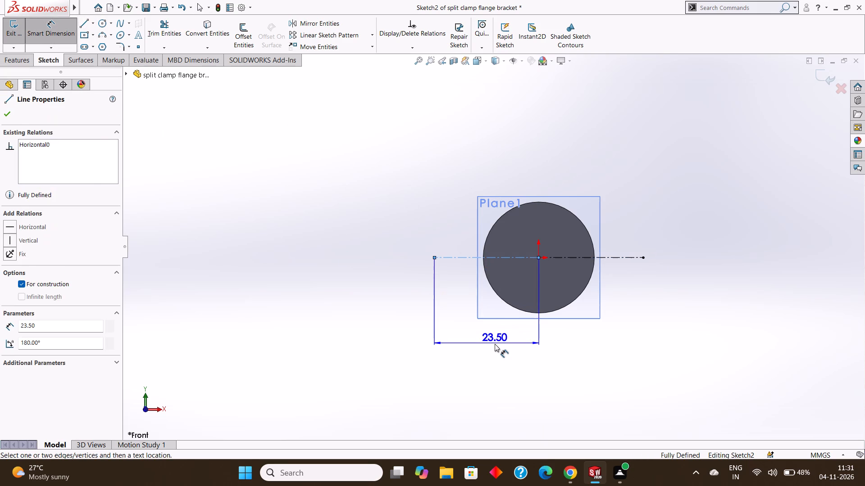
left_click(495, 344)
left_click(459, 331)
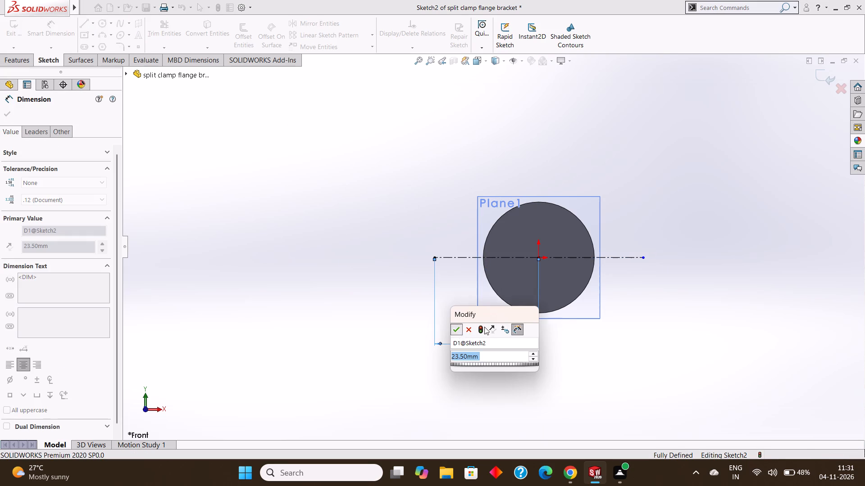
left_click(623, 258)
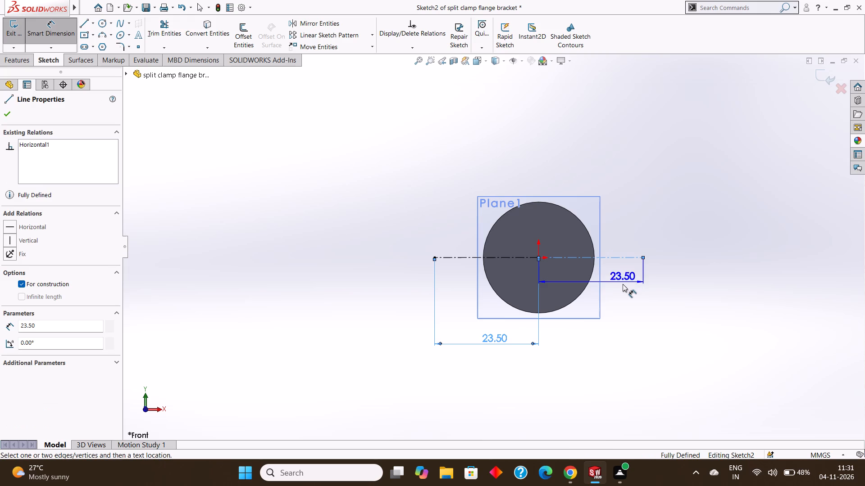
left_click(624, 292)
left_click(587, 278)
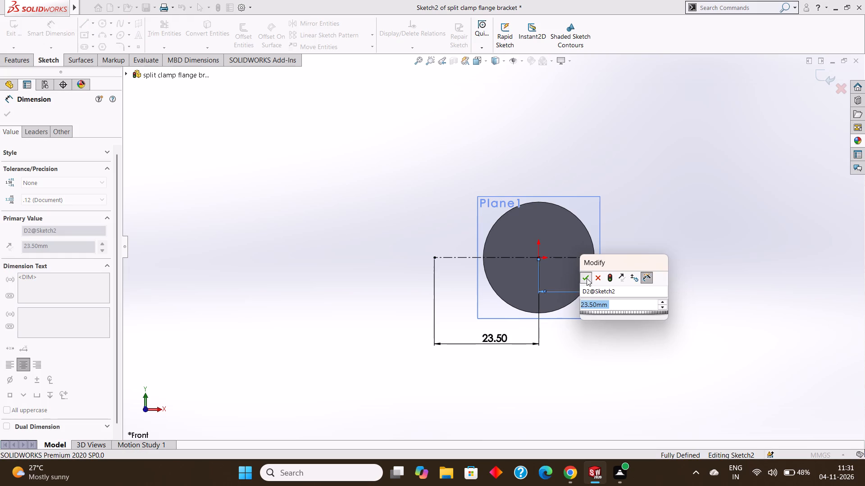
left_click(8, 113)
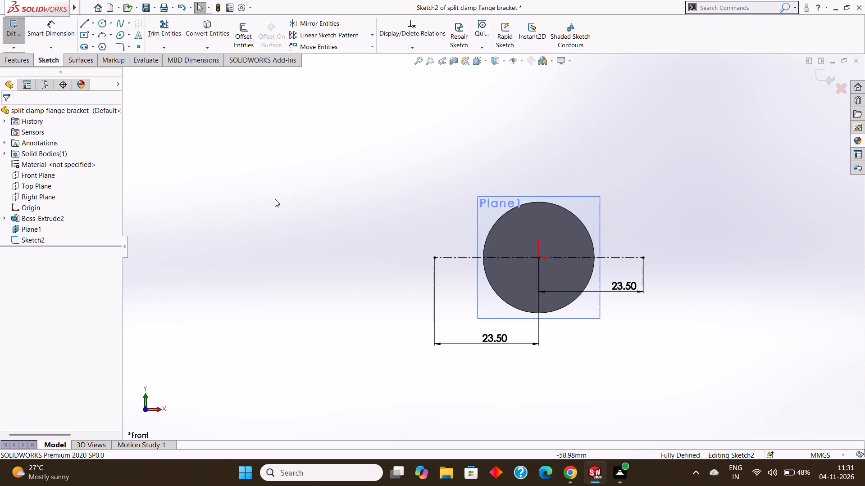
Sketch another horizontal centerline from the origin in the negative X direction, 36/2 (18 mm) long.
left_click(95, 26)
left_click(100, 46)
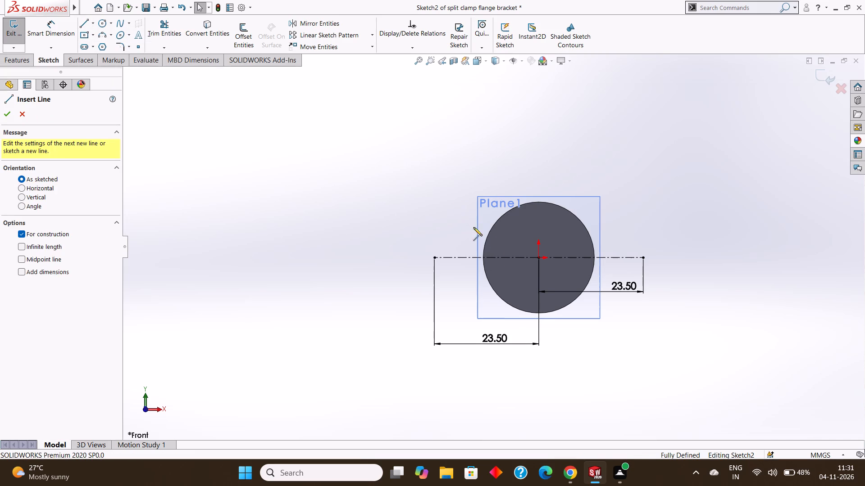
left_click(540, 259)
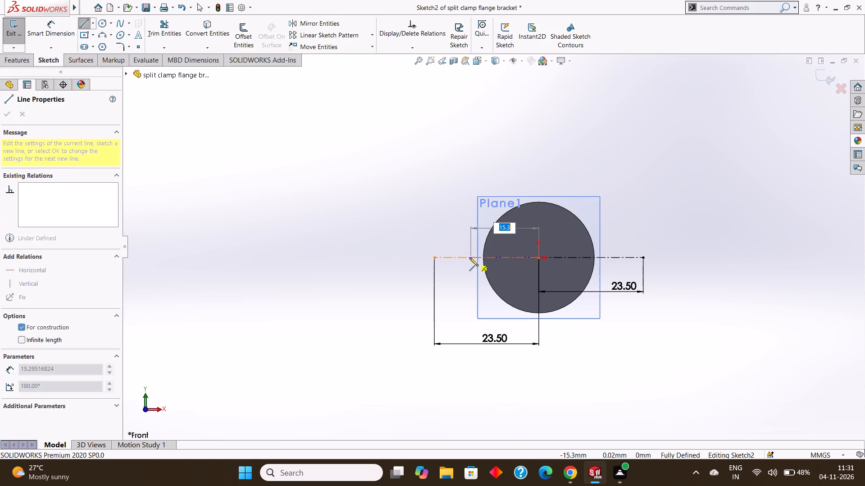
type("36/2")
key("Return")
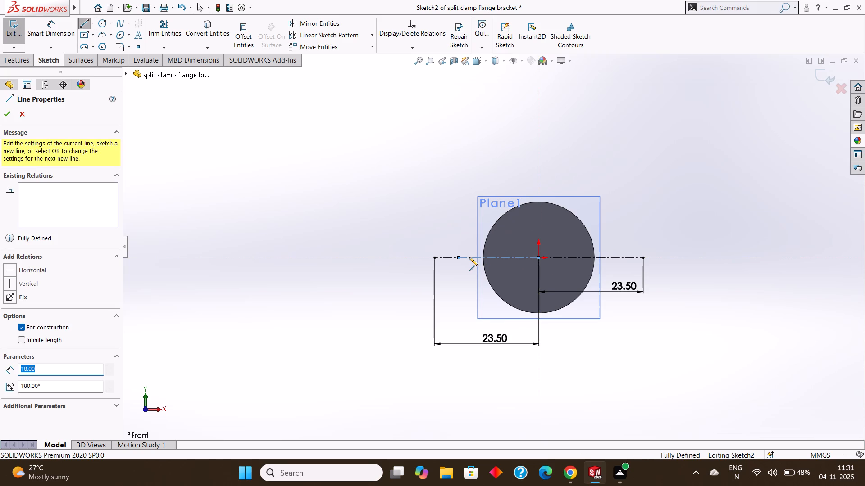
key("Escape")
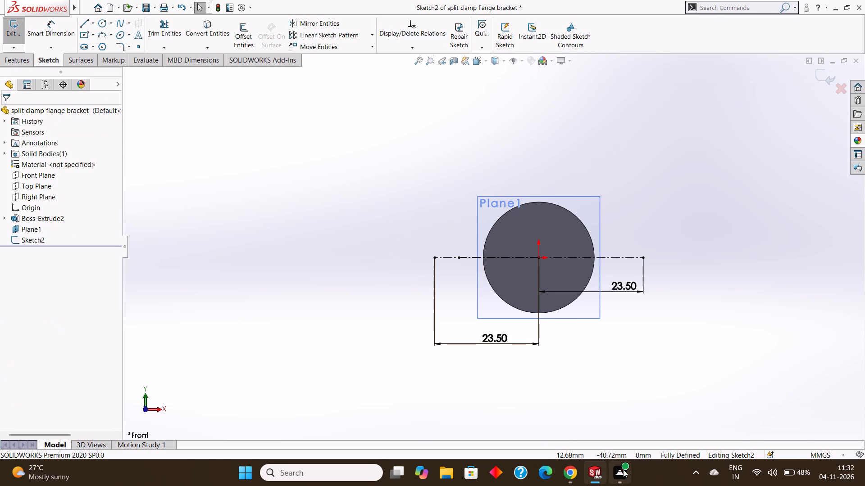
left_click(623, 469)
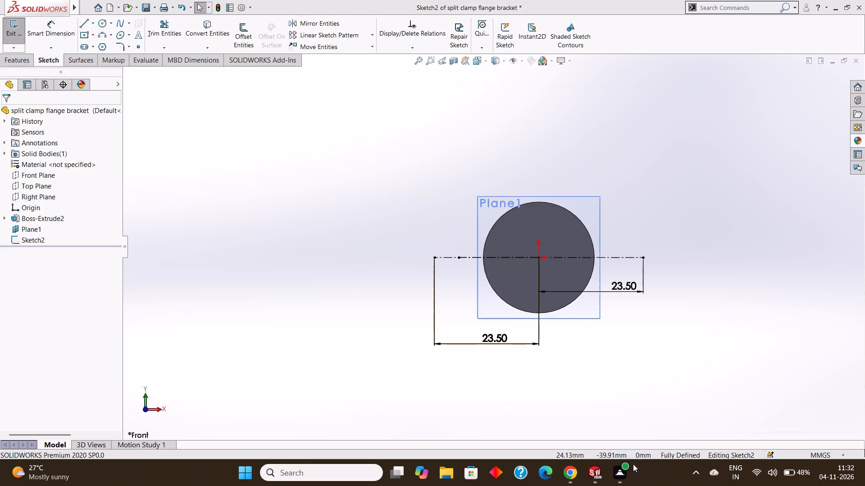
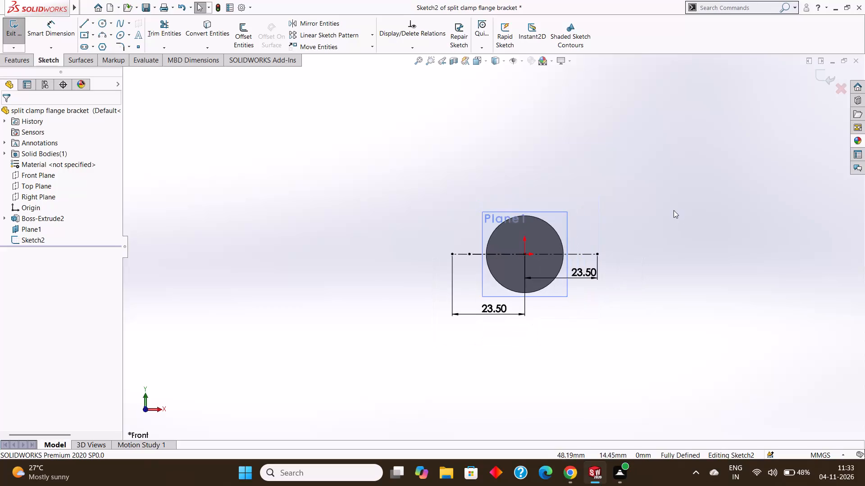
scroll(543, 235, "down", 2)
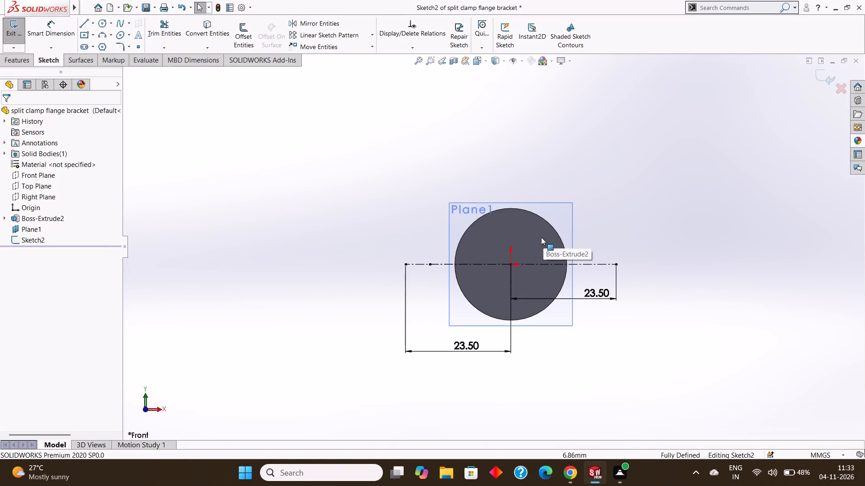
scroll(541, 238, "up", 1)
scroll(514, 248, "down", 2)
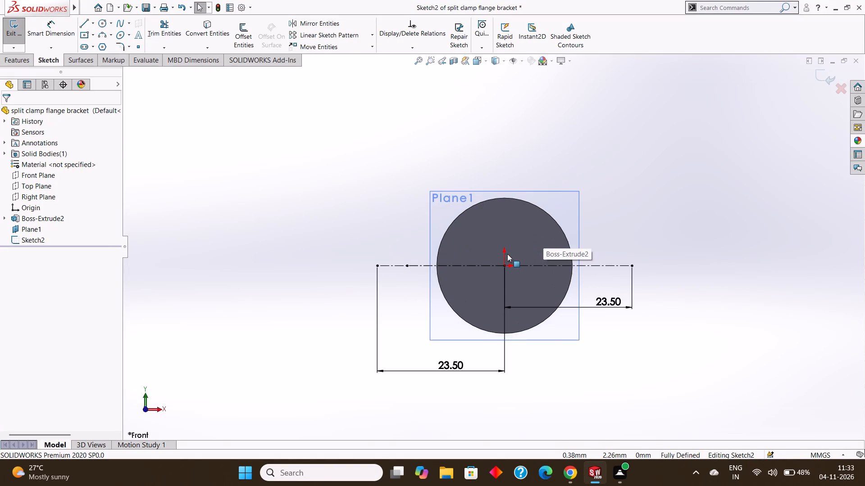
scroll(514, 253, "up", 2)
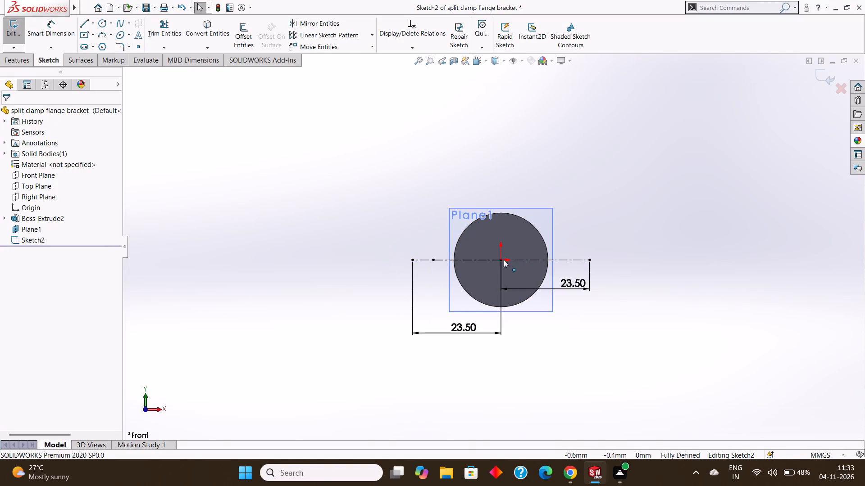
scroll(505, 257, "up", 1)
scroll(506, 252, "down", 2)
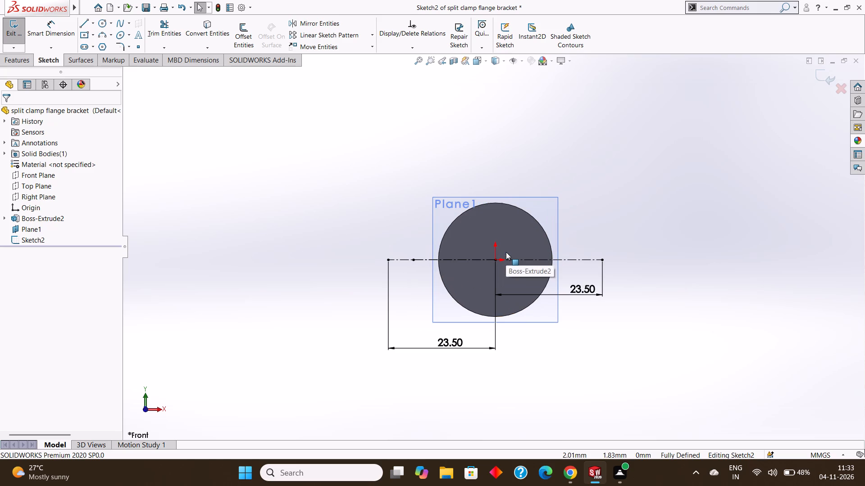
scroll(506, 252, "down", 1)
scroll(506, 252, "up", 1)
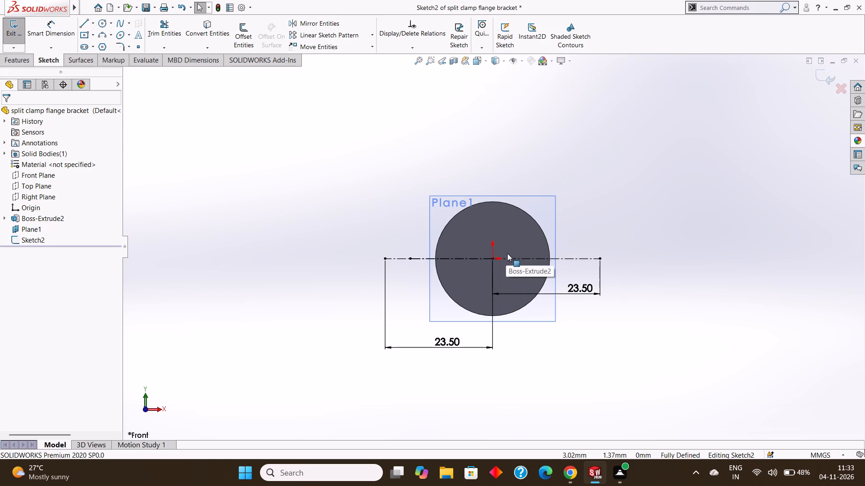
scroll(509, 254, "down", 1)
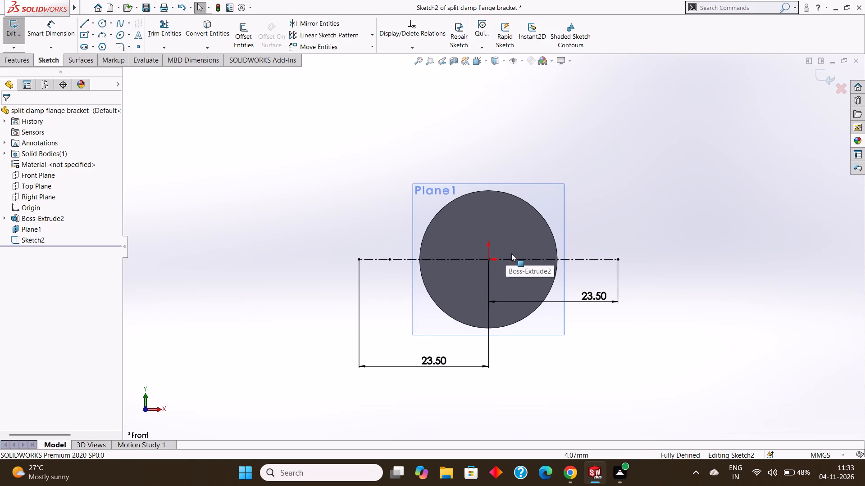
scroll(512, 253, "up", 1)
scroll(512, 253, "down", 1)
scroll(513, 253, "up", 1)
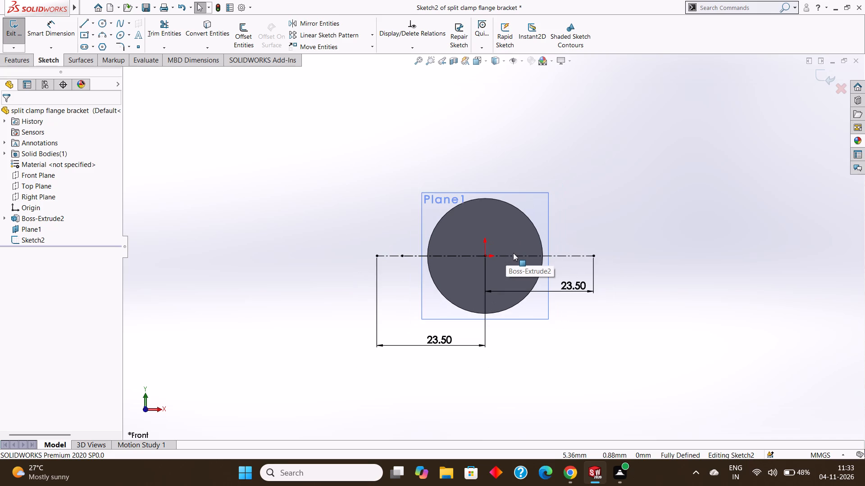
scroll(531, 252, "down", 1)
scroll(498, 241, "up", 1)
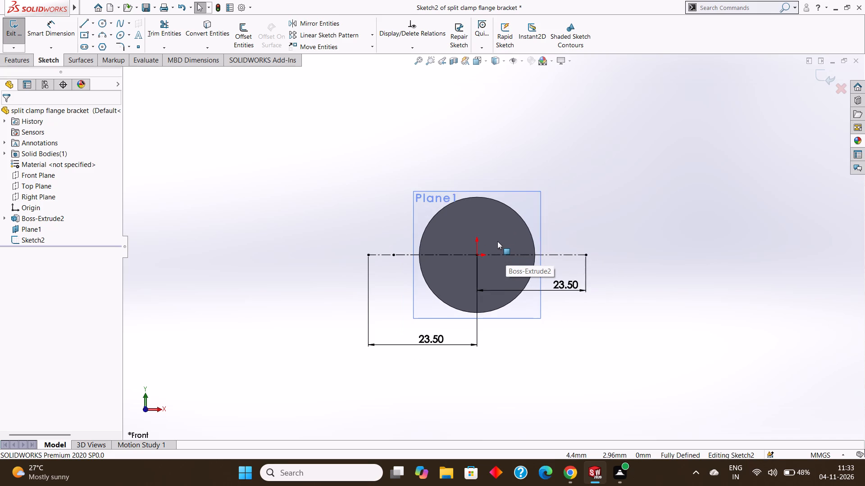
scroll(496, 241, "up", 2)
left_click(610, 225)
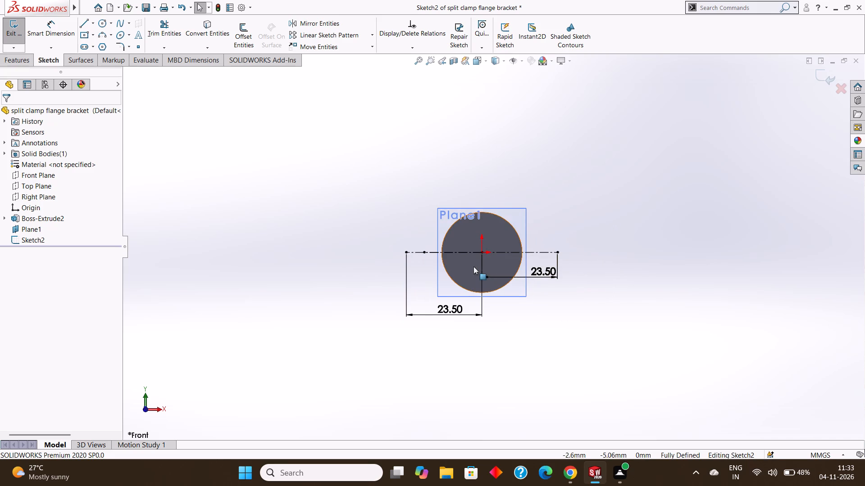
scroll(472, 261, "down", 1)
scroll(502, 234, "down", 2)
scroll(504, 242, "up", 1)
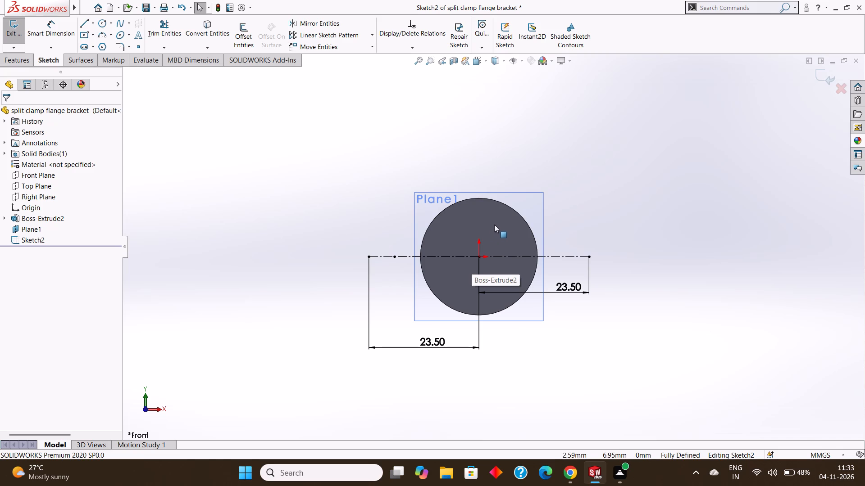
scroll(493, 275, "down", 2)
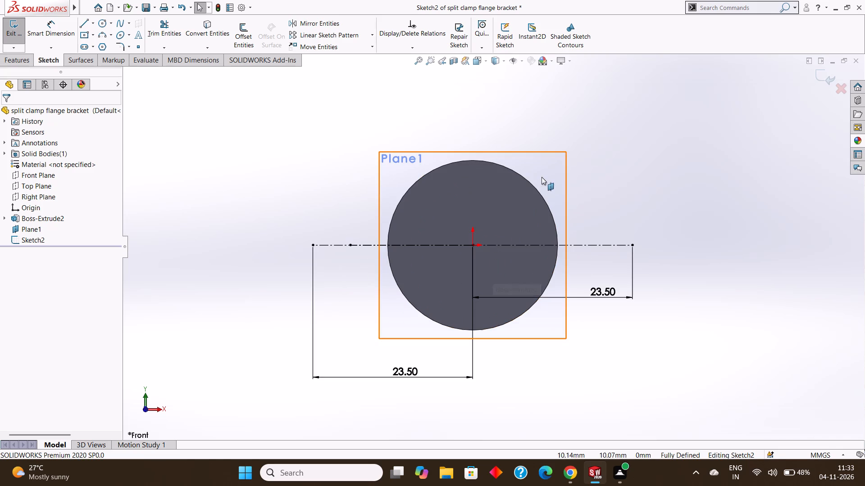
Check the centerlines against the cylinder from an angled view, and reorient the view normal to Plane1.
middle_click_drag(660, 216, 630, 216)
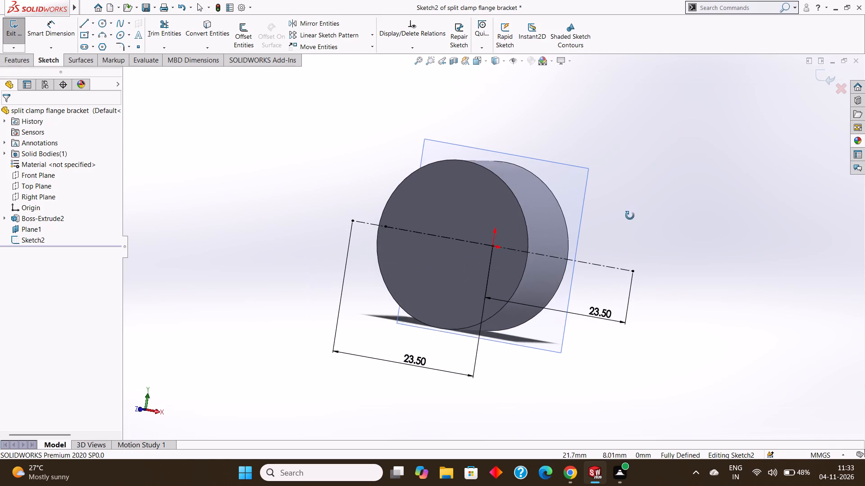
middle_click_drag(630, 216, 627, 216)
left_click(574, 175)
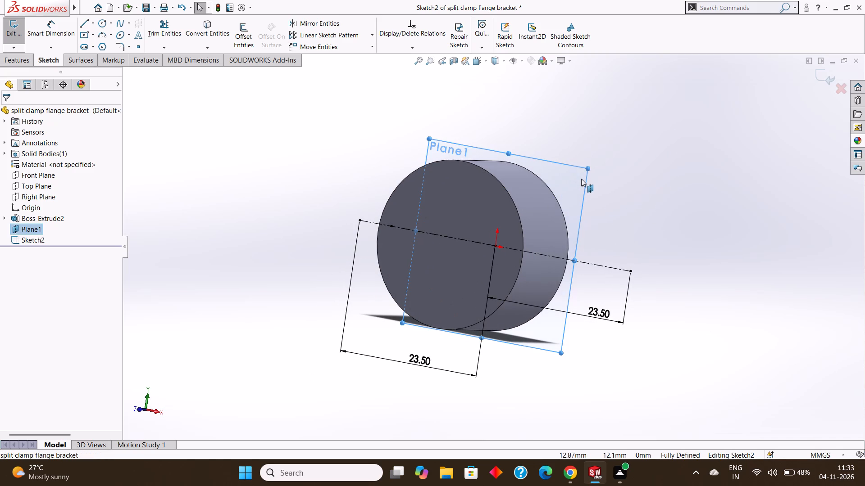
key("ctrl+8")
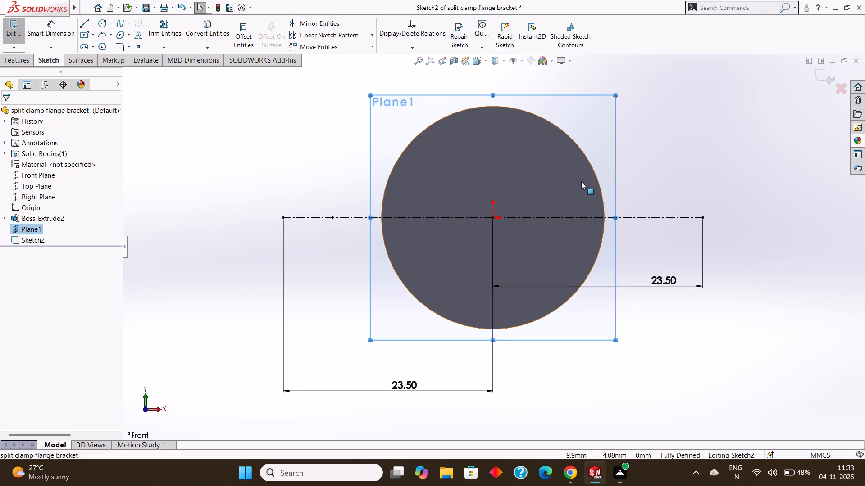
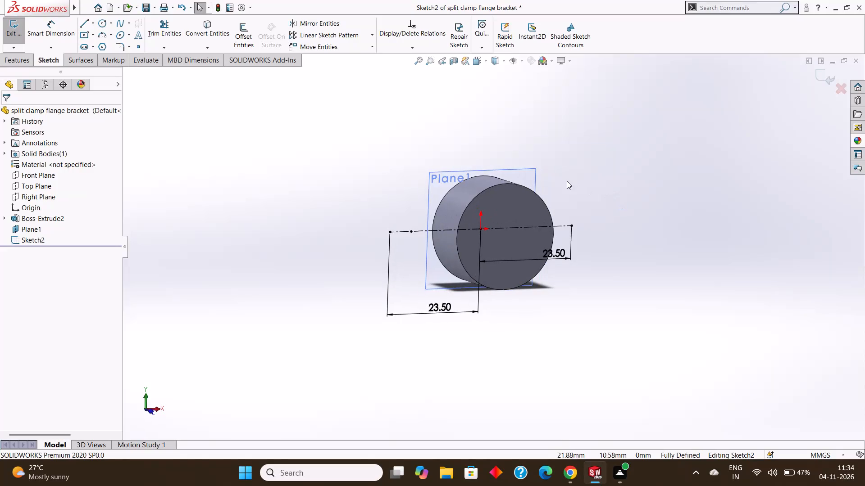
Inspect the flange centerlines against the cylinder from several angles and distances, ending with the view normal to Plane1.
left_click(532, 174)
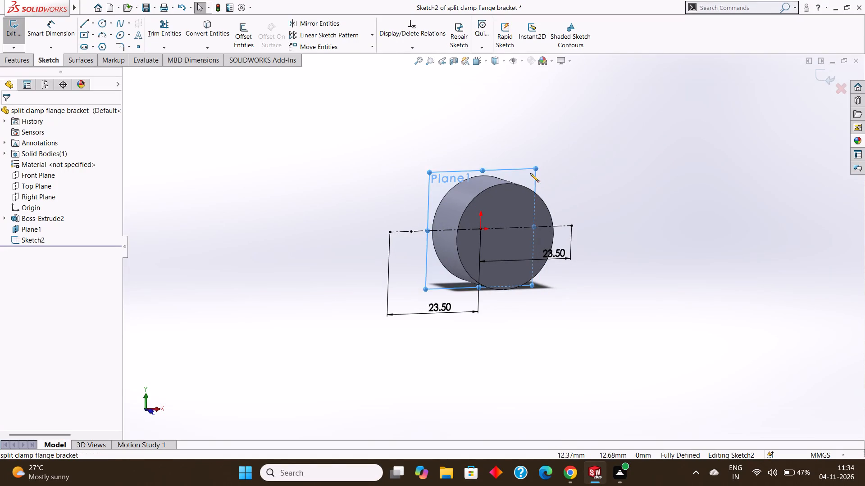
key("ctrl+8")
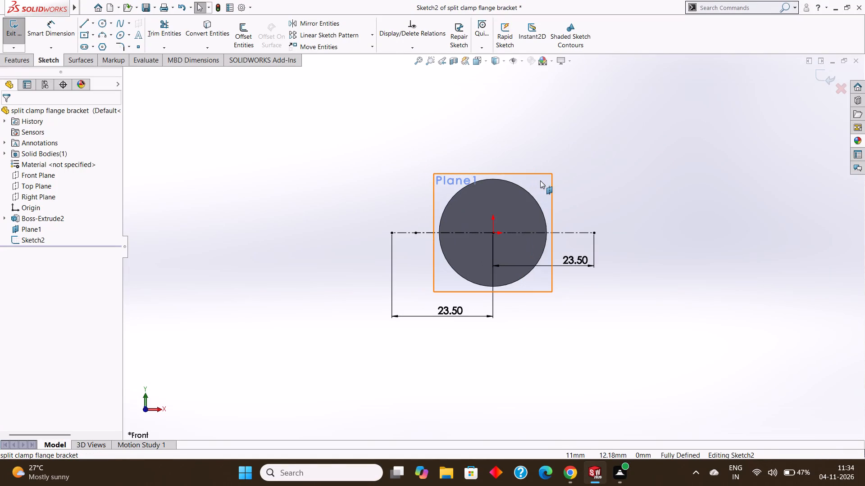
left_click(629, 168)
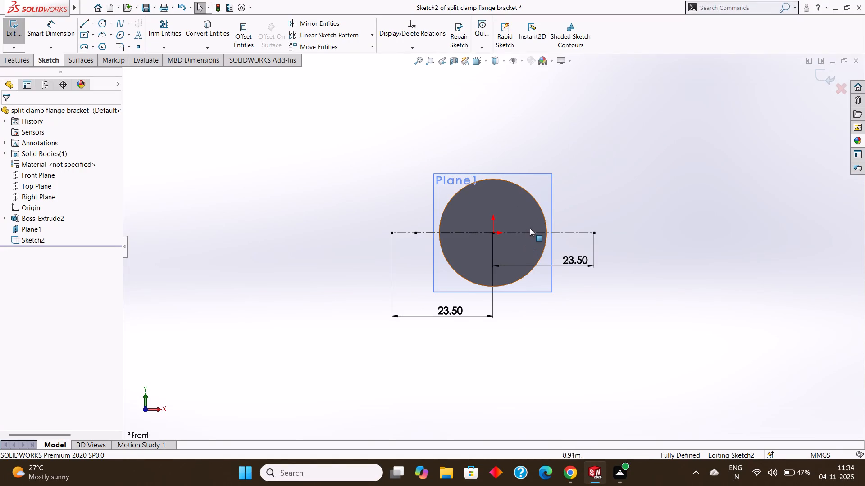
scroll(507, 205, "up", 1)
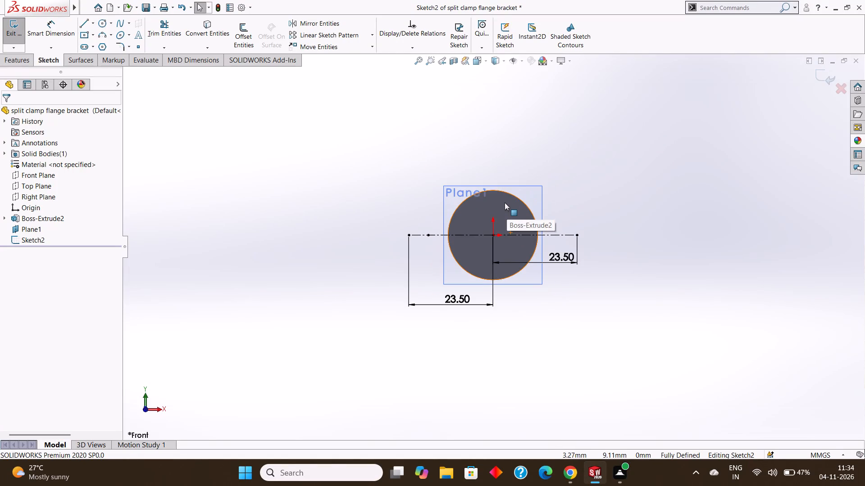
scroll(505, 202, "up", 1)
scroll(500, 201, "down", 2)
scroll(496, 212, "up", 1)
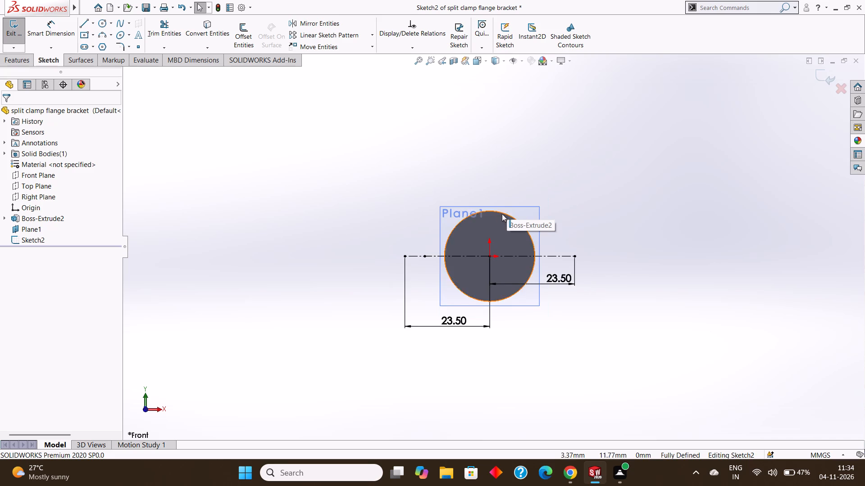
scroll(502, 214, "up", 1)
scroll(495, 210, "down", 2)
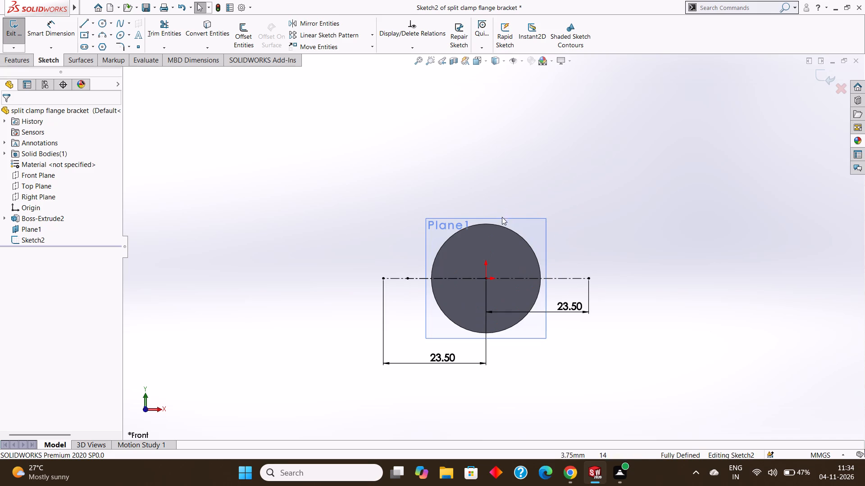
scroll(498, 222, "up", 1)
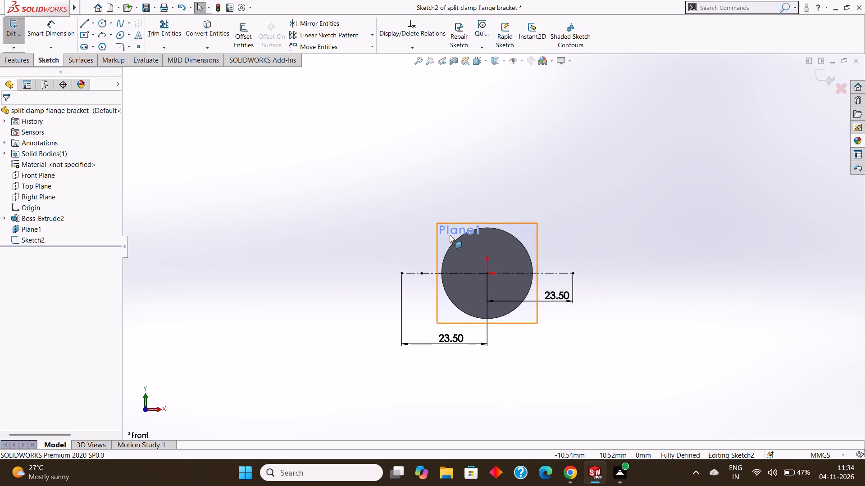
scroll(450, 235, "down", 1)
scroll(512, 246, "down", 1)
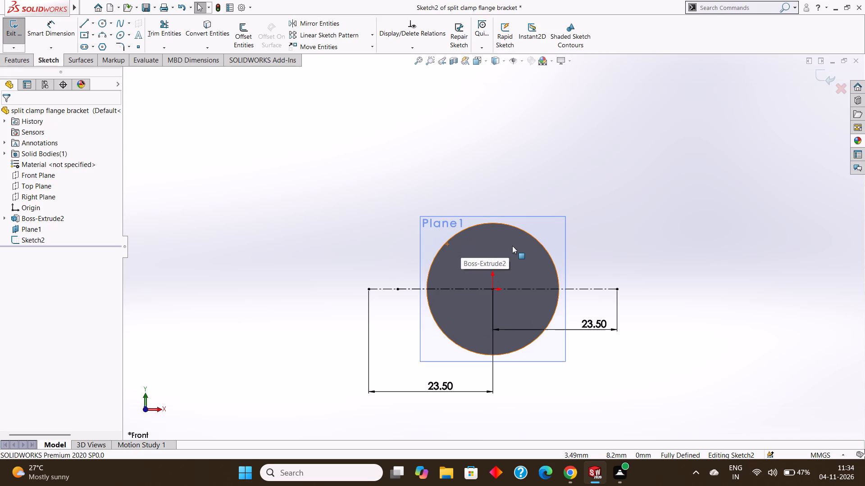
scroll(502, 249, "up", 2)
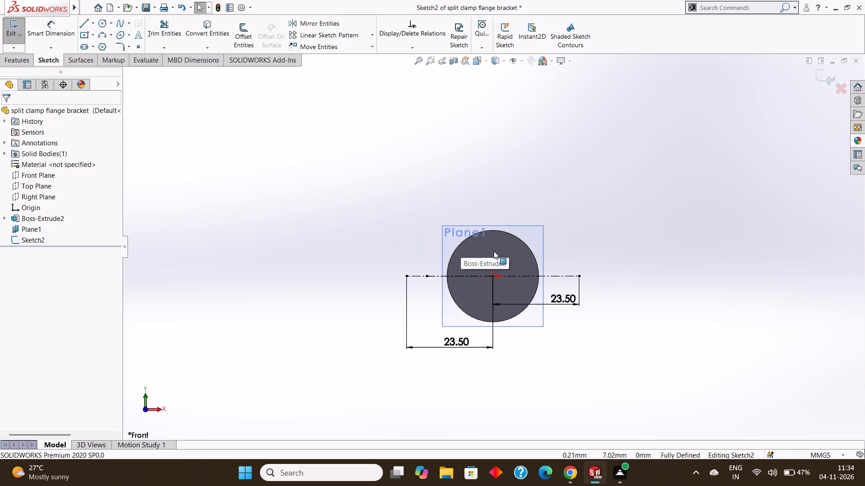
scroll(508, 256, "down", 1)
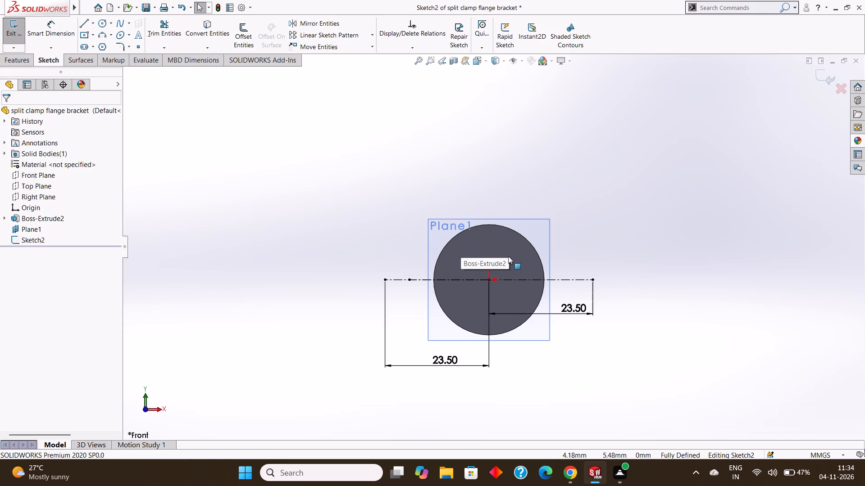
scroll(506, 256, "up", 2)
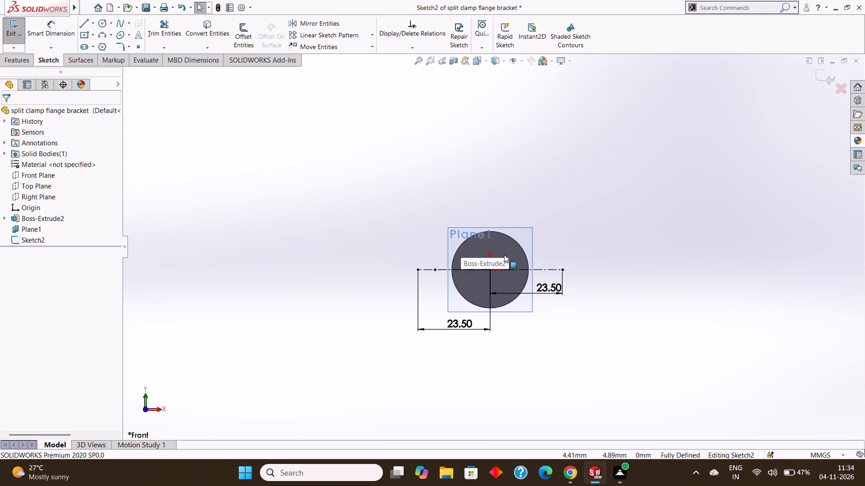
middle_click_drag(576, 254, 513, 262)
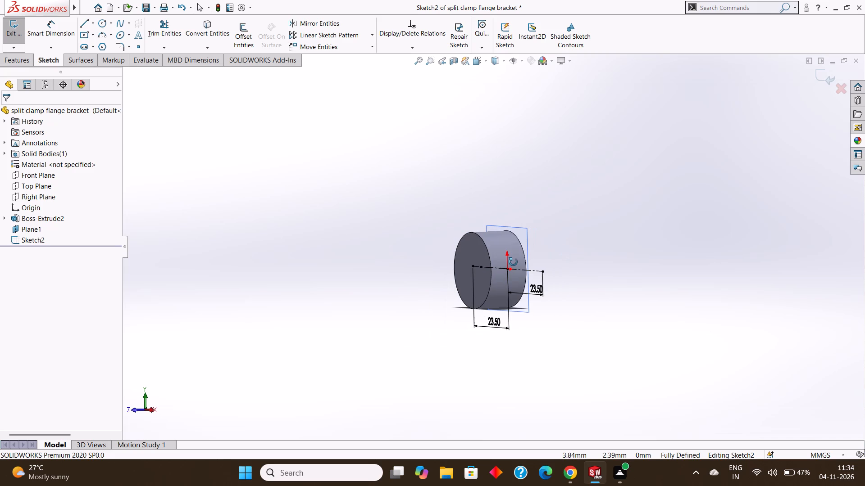
middle_click_drag(513, 262, 582, 258)
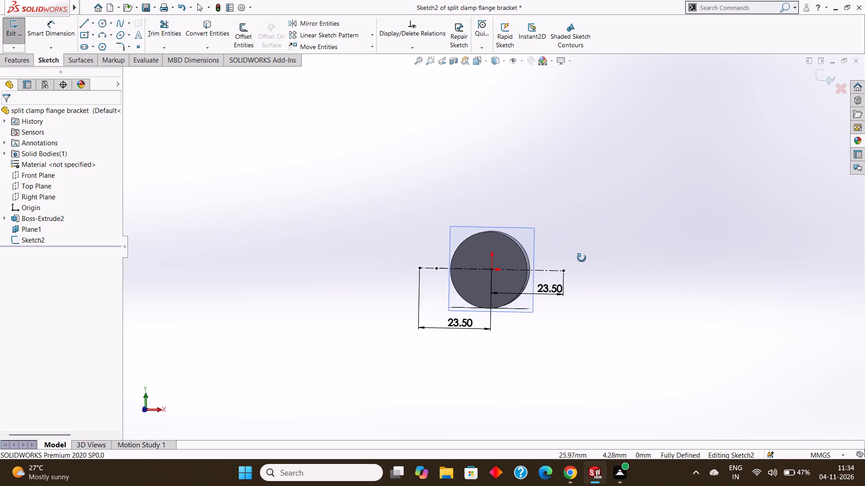
middle_click_drag(582, 258, 584, 258)
left_click(526, 232)
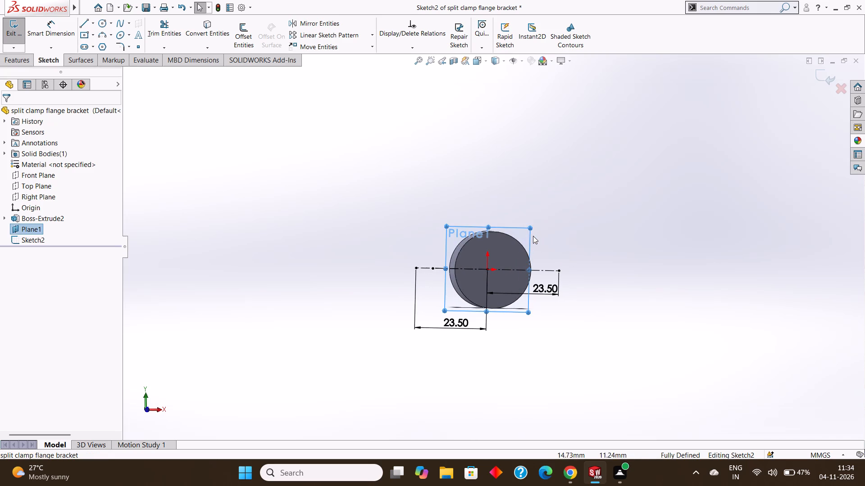
key("ctrl+8")
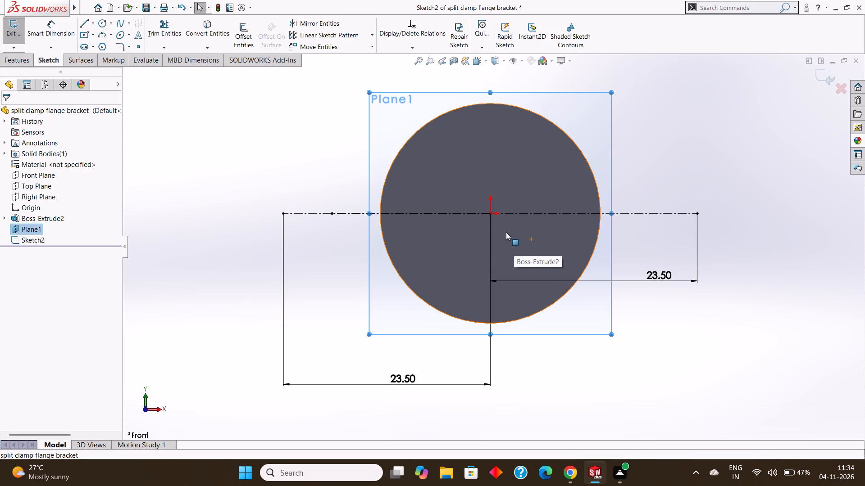
middle_click_drag(623, 144, 578, 165)
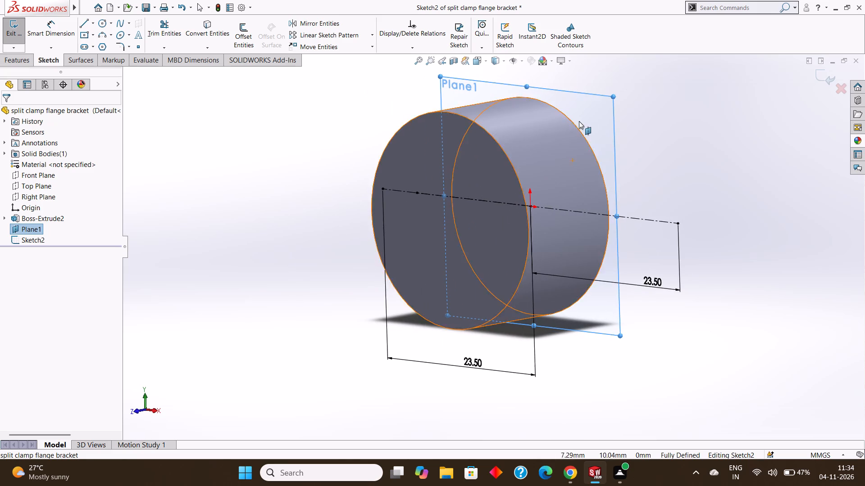
left_click(586, 115)
key("ctrl+8")
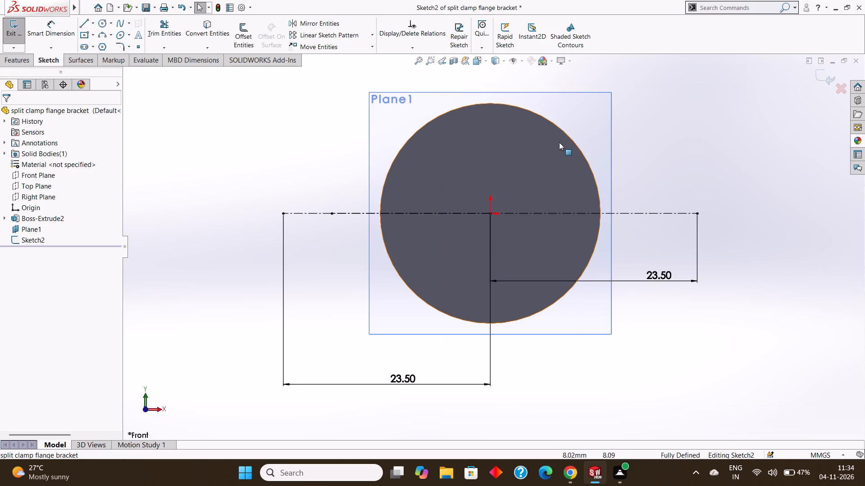
middle_click_drag(573, 161, 574, 155)
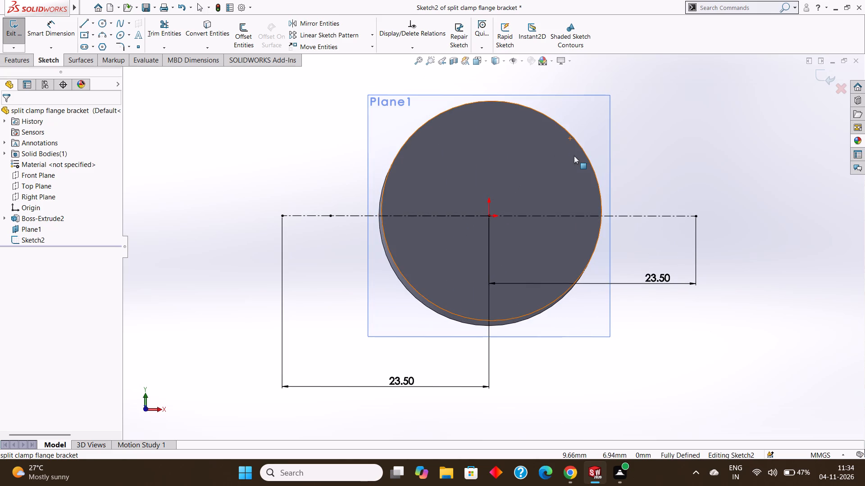
left_click(586, 108)
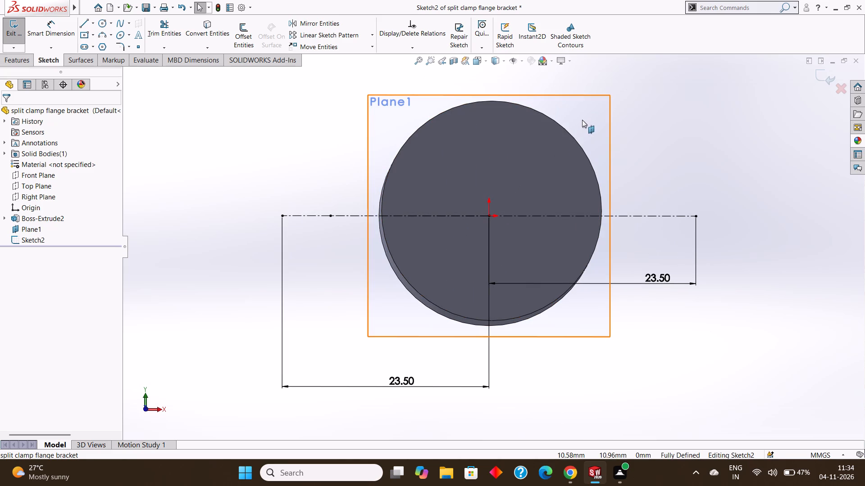
key("ctrl+8")
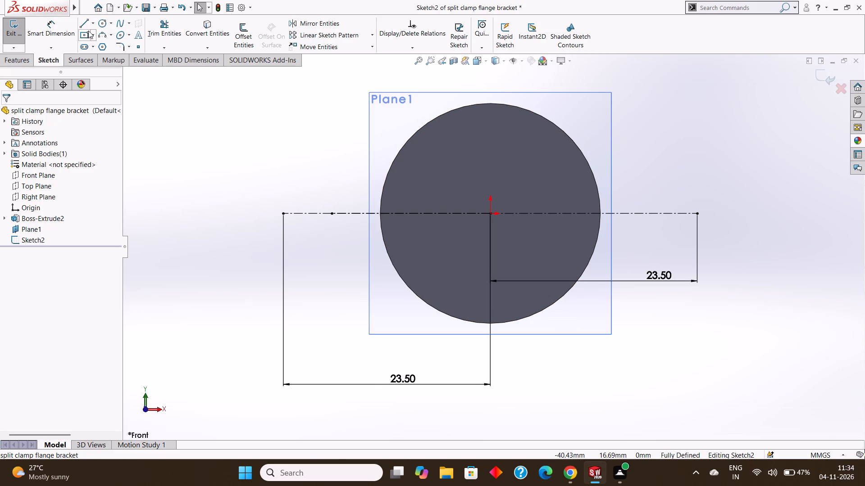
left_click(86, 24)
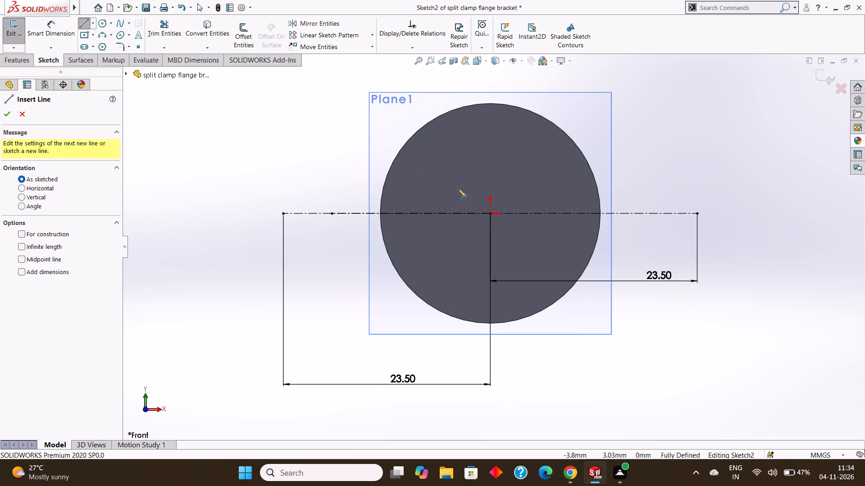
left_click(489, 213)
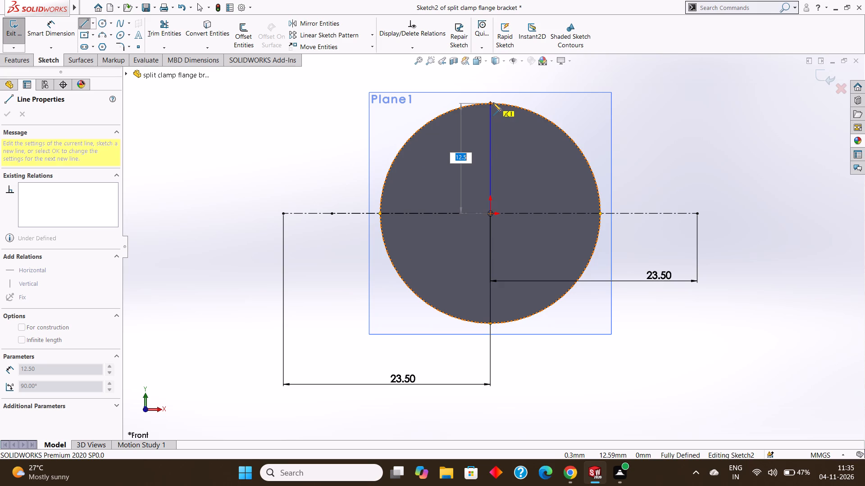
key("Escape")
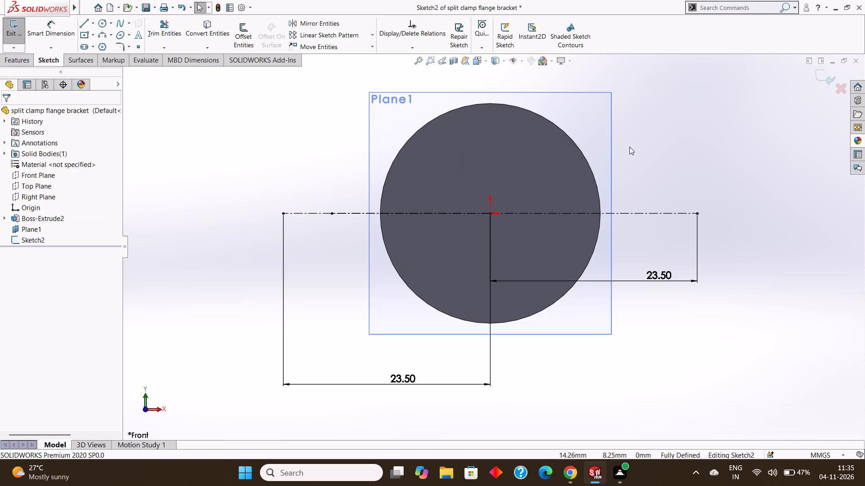
Sketch circles centred on the outer centerline endpoints, about 5.2 mm diameter at the right end and 6.1 mm at the left.
scroll(656, 154, "up", 1)
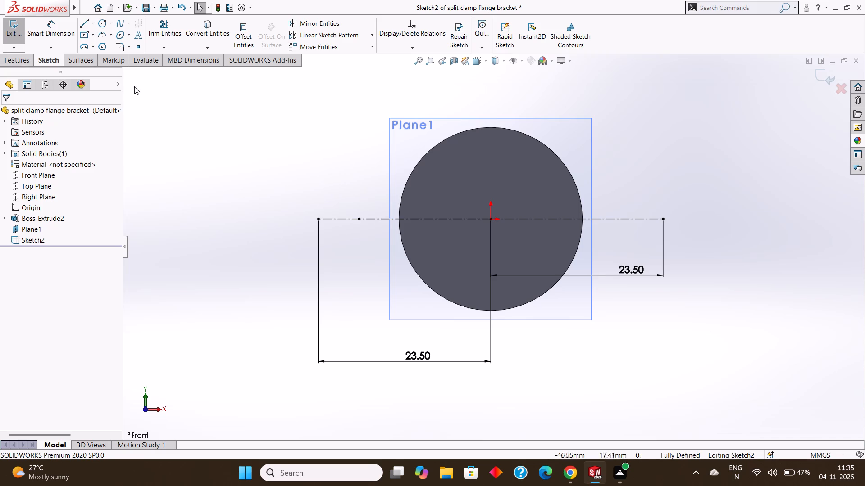
left_click(102, 22)
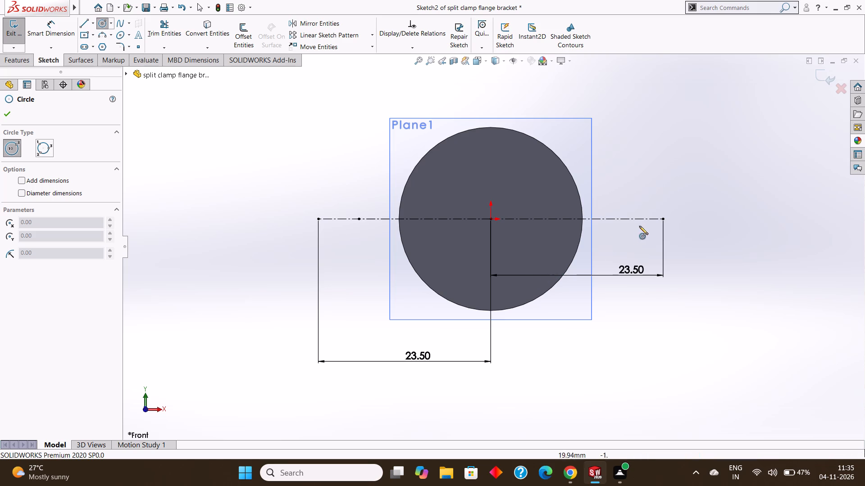
left_click_drag(662, 218, 672, 237)
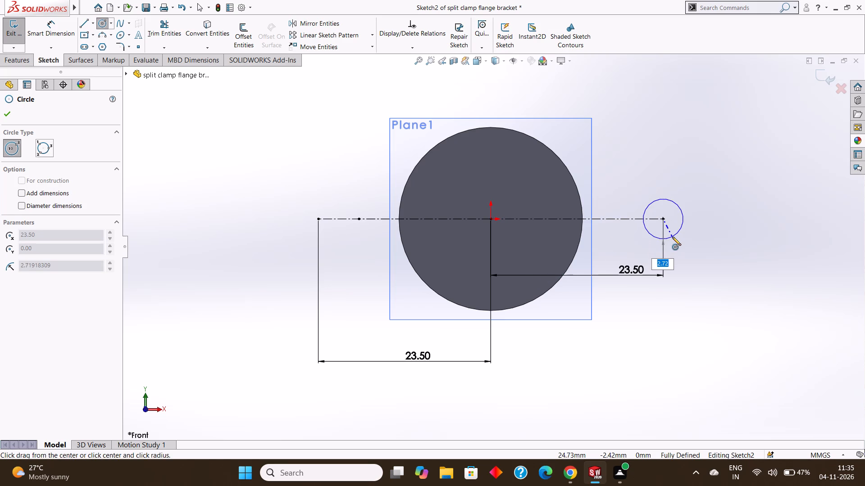
left_click_drag(672, 237, 673, 235)
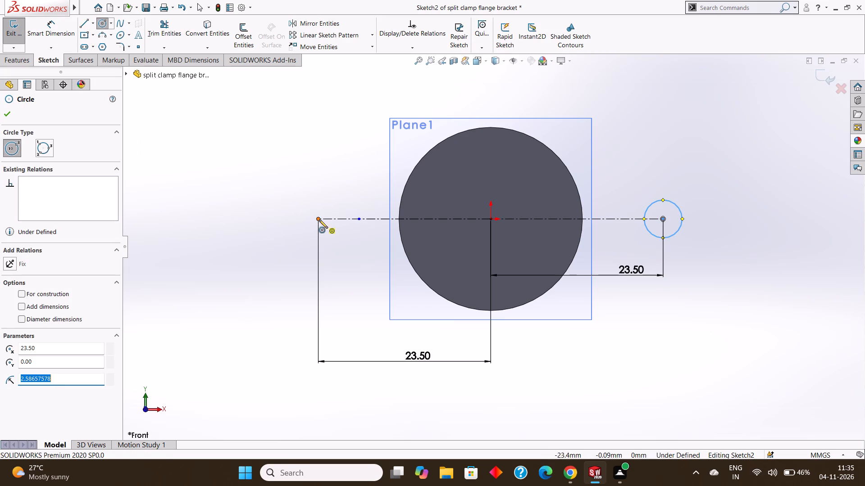
left_click_drag(319, 219, 330, 238)
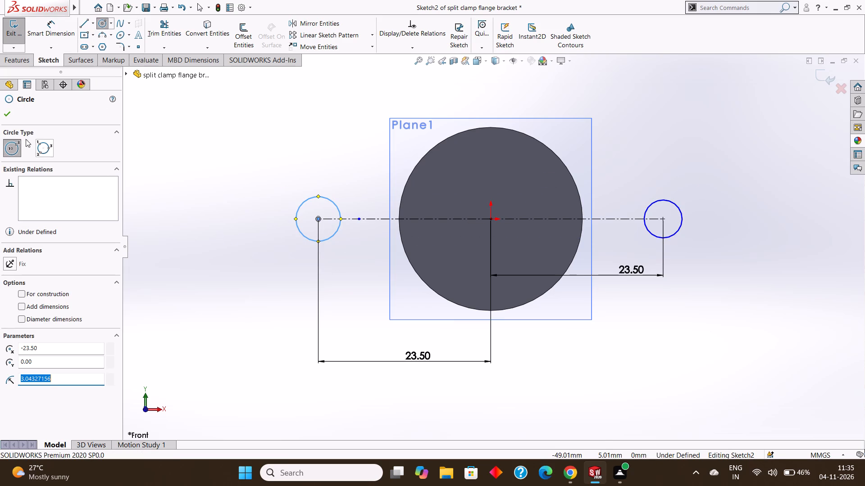
left_click(8, 116)
Dimension the circle at the right end of the centerline to a diameter of 5.5 mm.
left_click(59, 31)
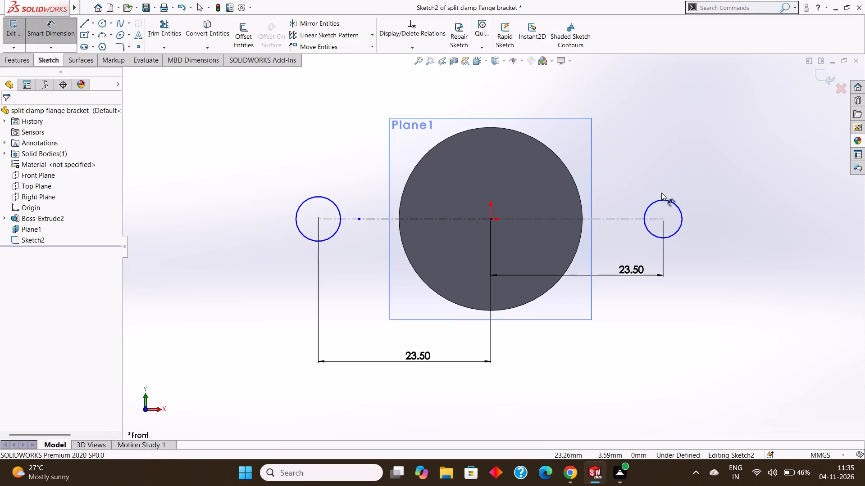
left_click_drag(661, 198, 660, 193)
left_click(665, 123)
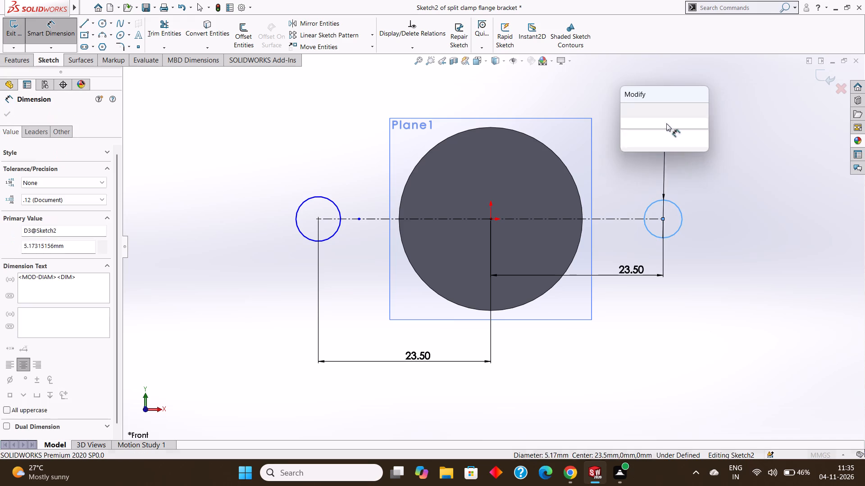
key("BackSpace")
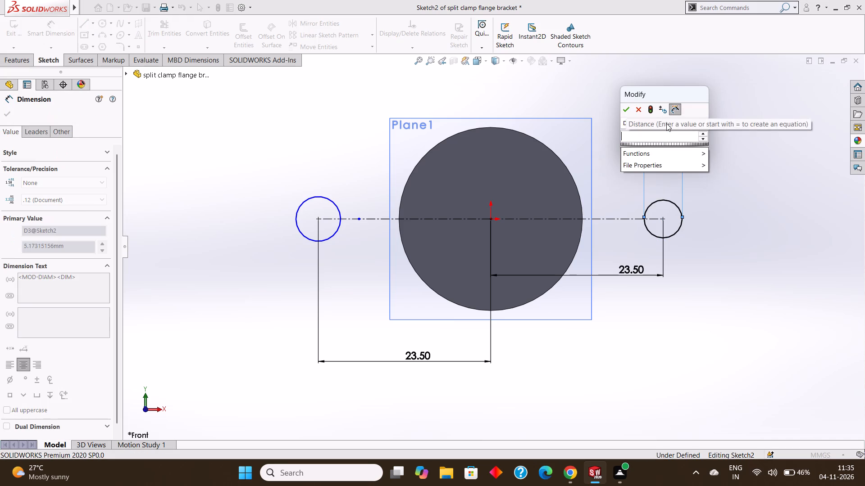
type("5.5")
key("Return")
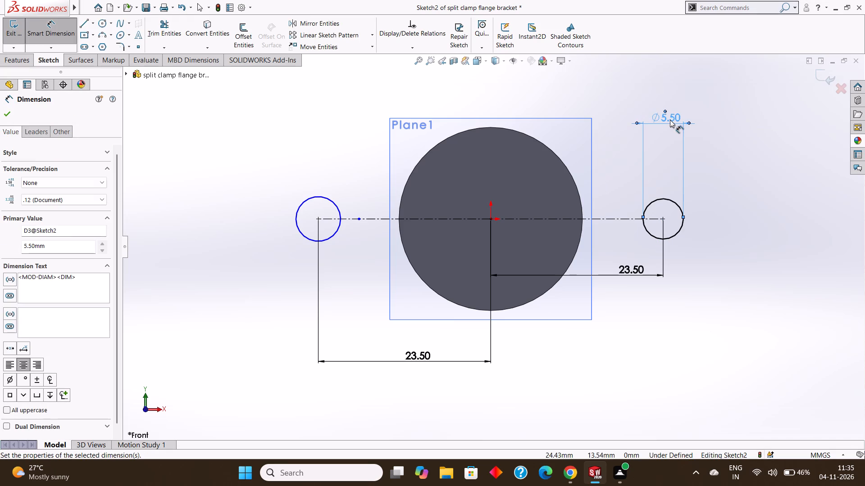
Dimension the circle at the left end of the centerline to a diameter of 5.5 mm.
left_click(313, 198)
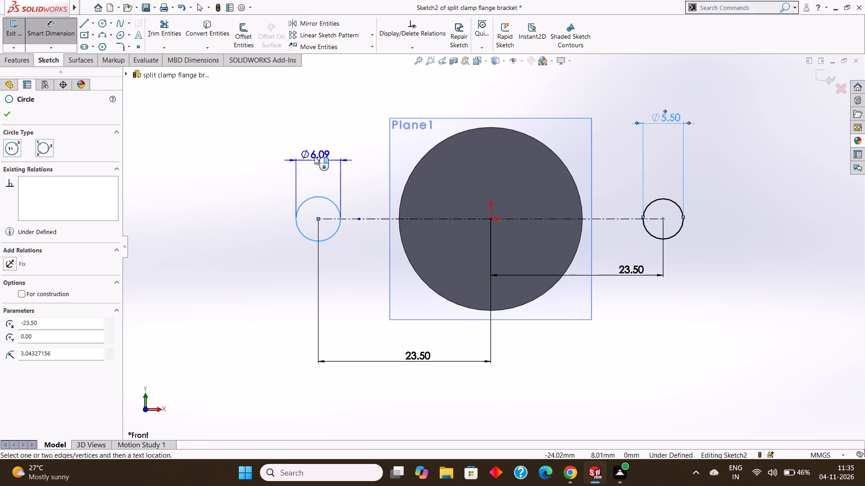
left_click(314, 154)
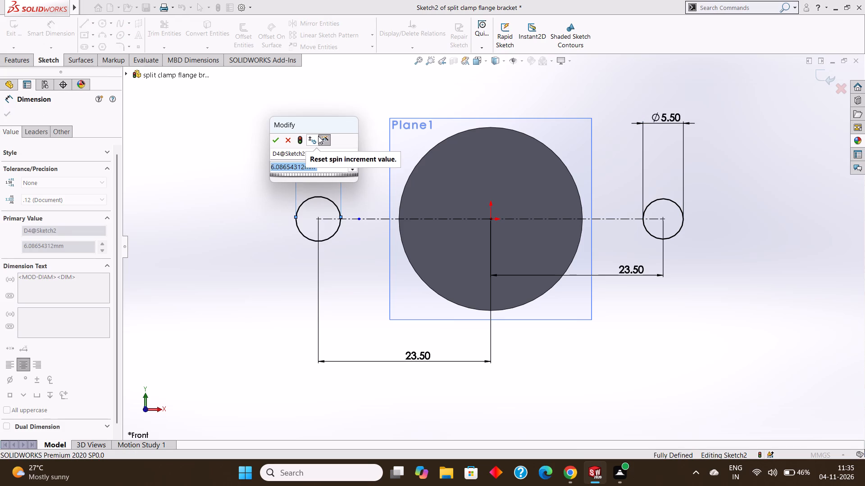
key("BackSpace")
type("5.5")
key("Return")
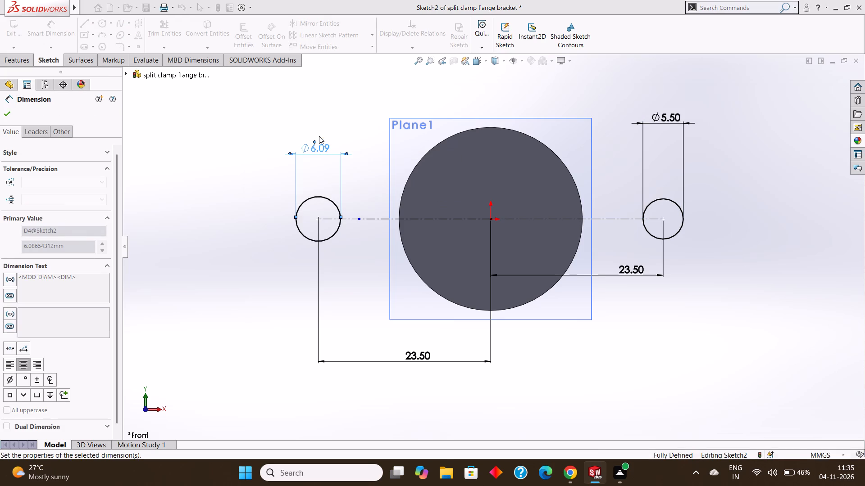
Accept the left circle's 5.5 mm diameter and delete both circles at the outer centerline endpoints, including their associated dimensions.
left_click(6, 109)
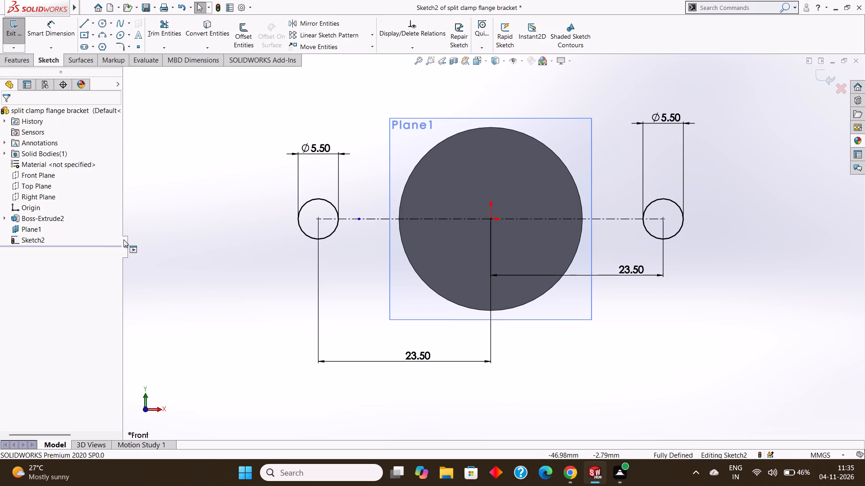
right_click(315, 199)
left_click(348, 328)
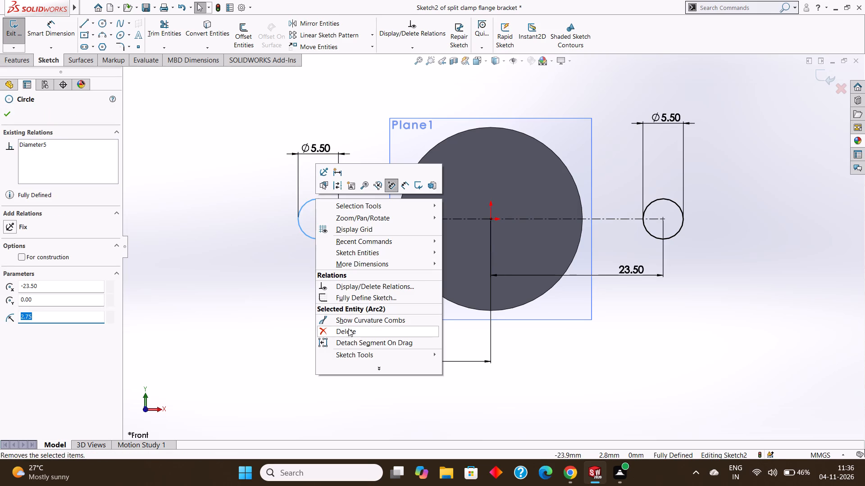
left_click(378, 235)
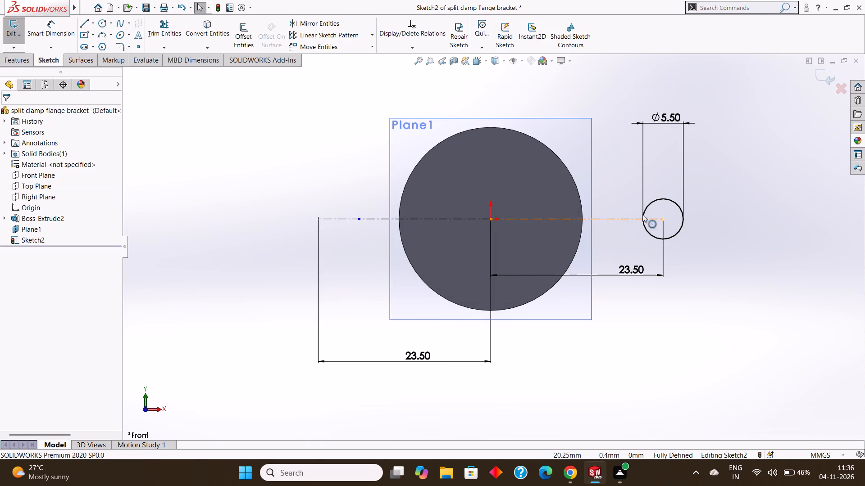
right_click(657, 201)
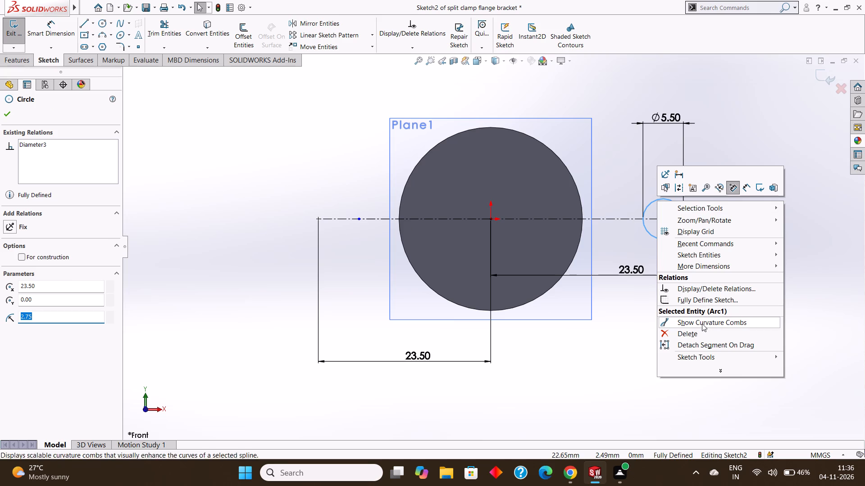
left_click(702, 331)
left_click(382, 236)
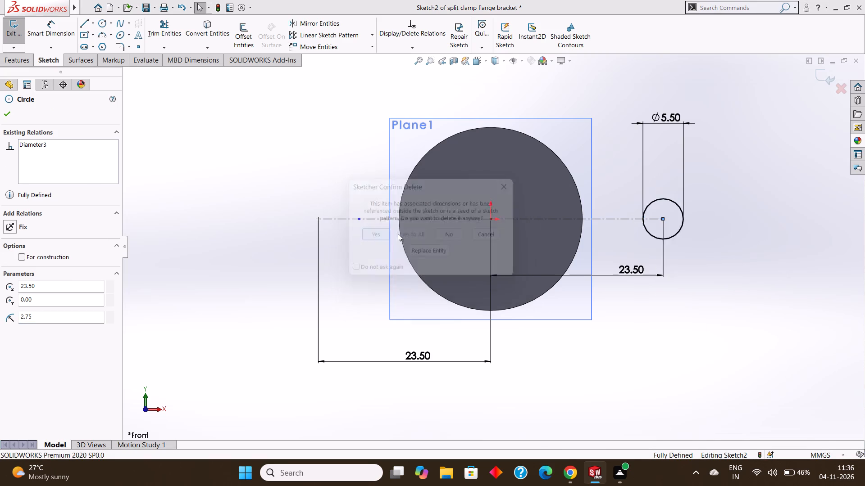
Draw a horizontal construction centerline from the origin toward the right circle position with a length of 36/2 mm.
left_click(93, 26)
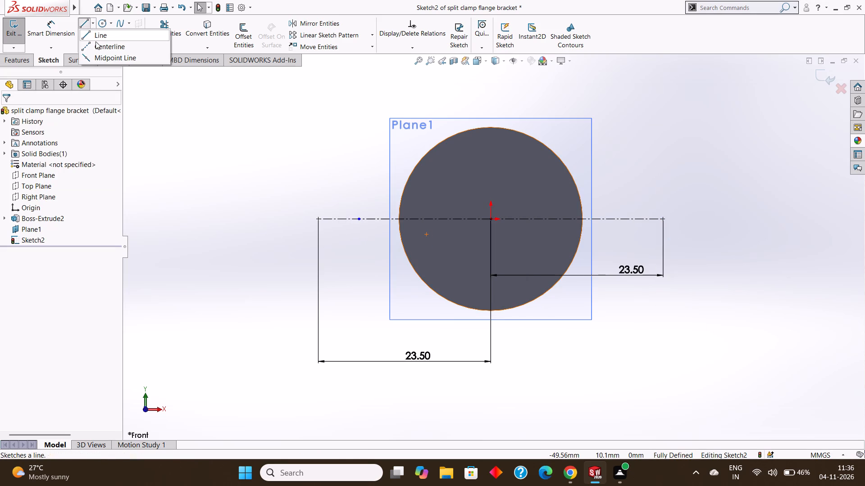
left_click(98, 46)
left_click(491, 219)
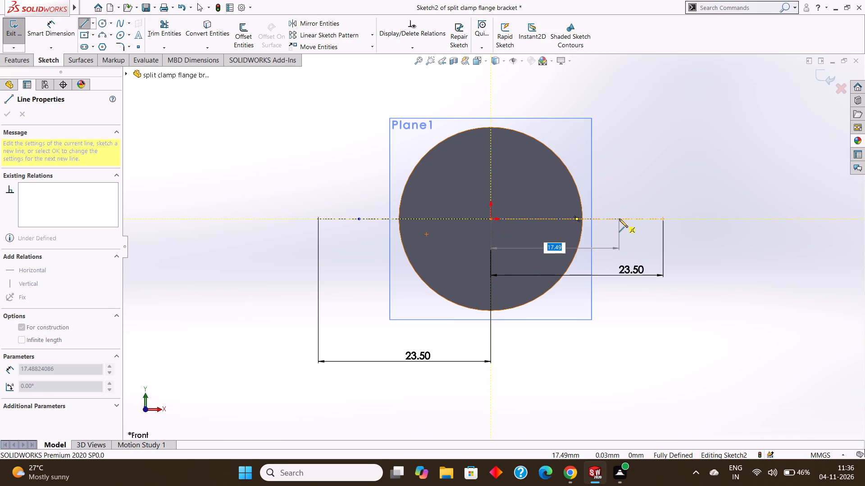
type("36/2")
key("Return")
key("Escape")
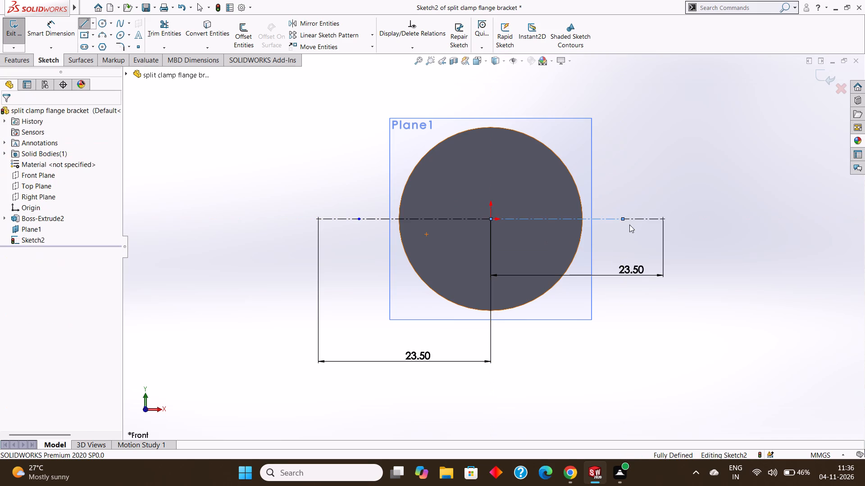
key("Escape")
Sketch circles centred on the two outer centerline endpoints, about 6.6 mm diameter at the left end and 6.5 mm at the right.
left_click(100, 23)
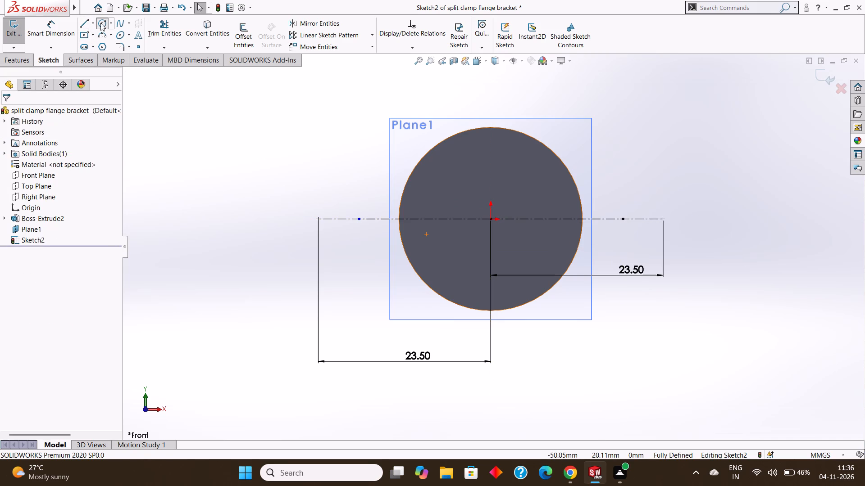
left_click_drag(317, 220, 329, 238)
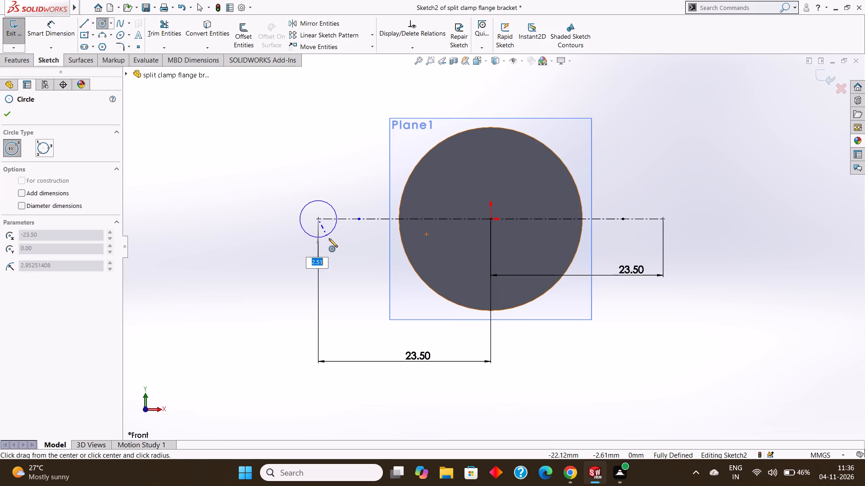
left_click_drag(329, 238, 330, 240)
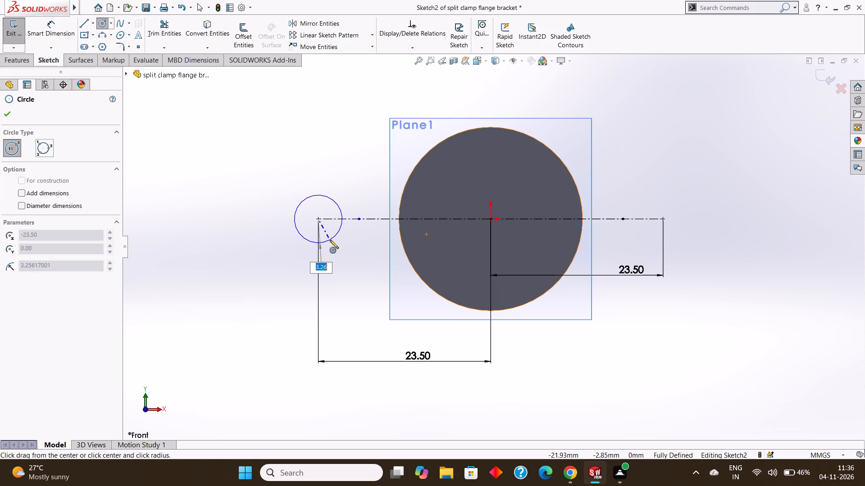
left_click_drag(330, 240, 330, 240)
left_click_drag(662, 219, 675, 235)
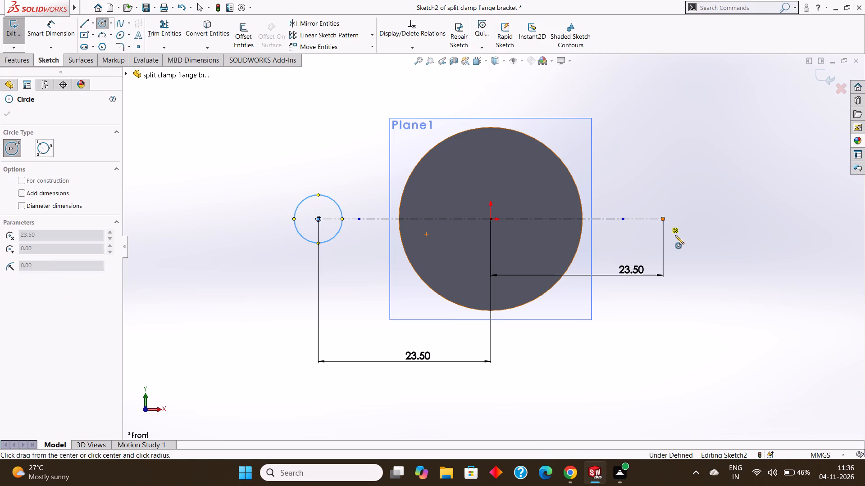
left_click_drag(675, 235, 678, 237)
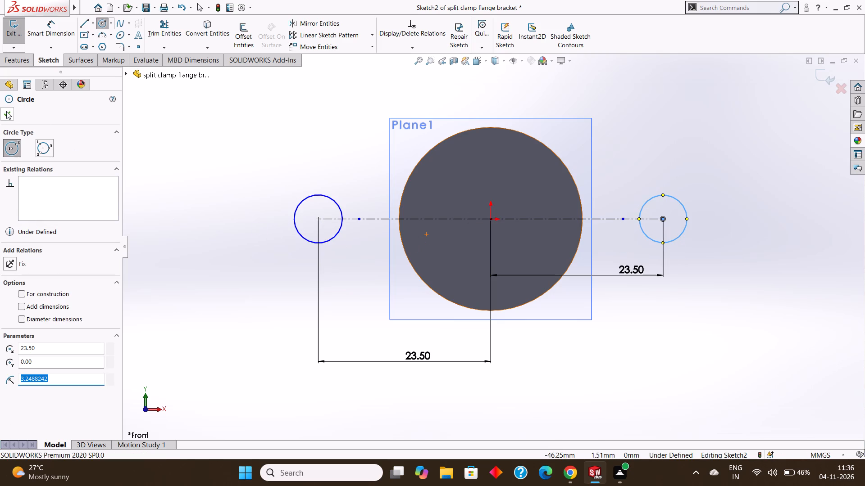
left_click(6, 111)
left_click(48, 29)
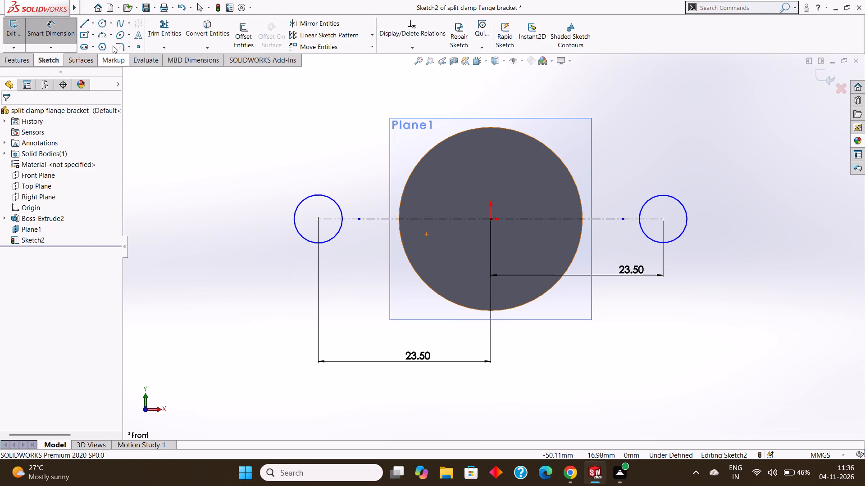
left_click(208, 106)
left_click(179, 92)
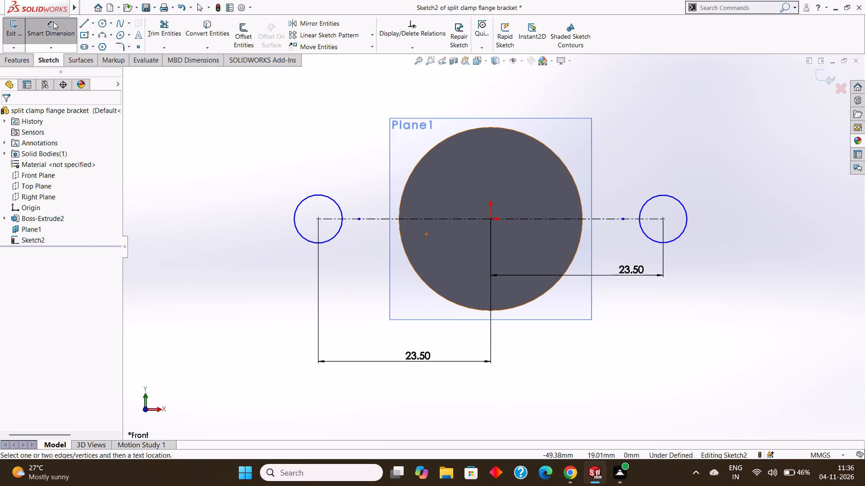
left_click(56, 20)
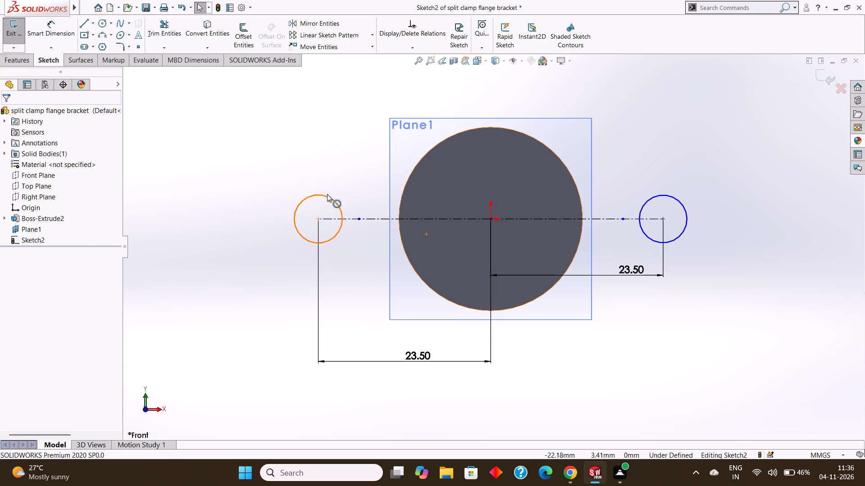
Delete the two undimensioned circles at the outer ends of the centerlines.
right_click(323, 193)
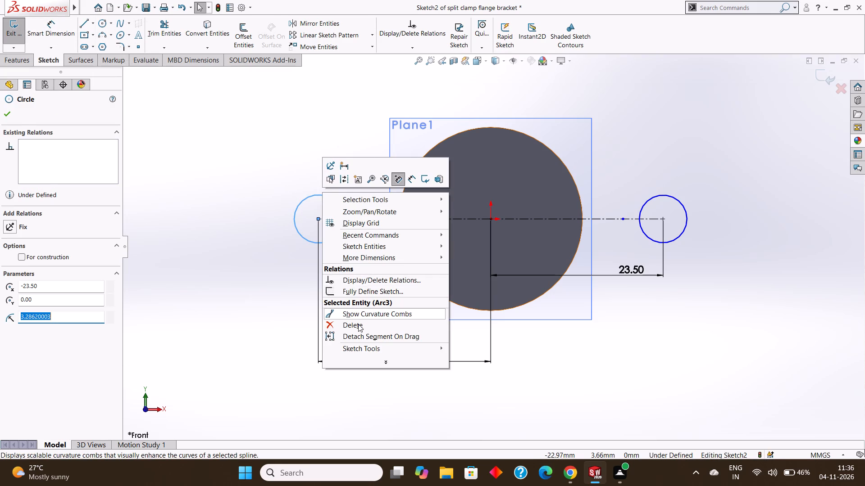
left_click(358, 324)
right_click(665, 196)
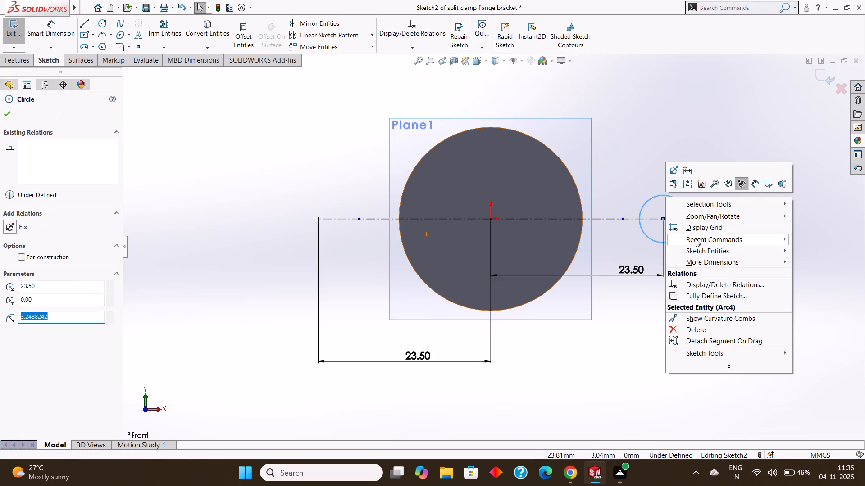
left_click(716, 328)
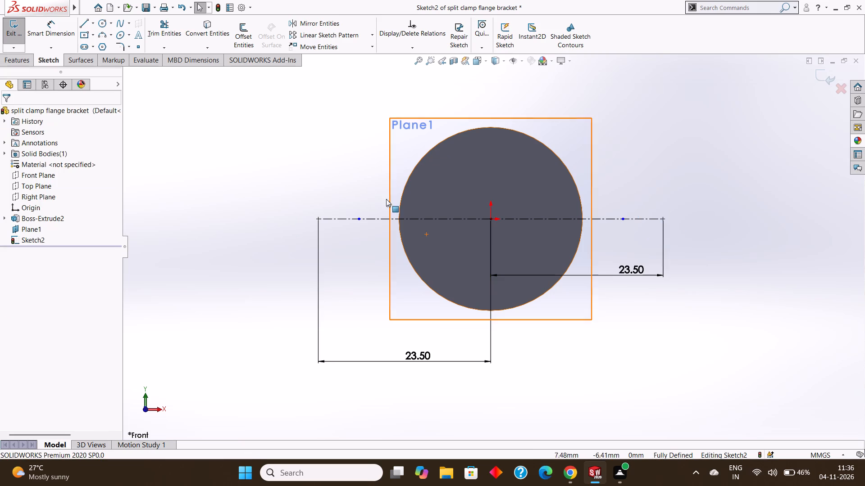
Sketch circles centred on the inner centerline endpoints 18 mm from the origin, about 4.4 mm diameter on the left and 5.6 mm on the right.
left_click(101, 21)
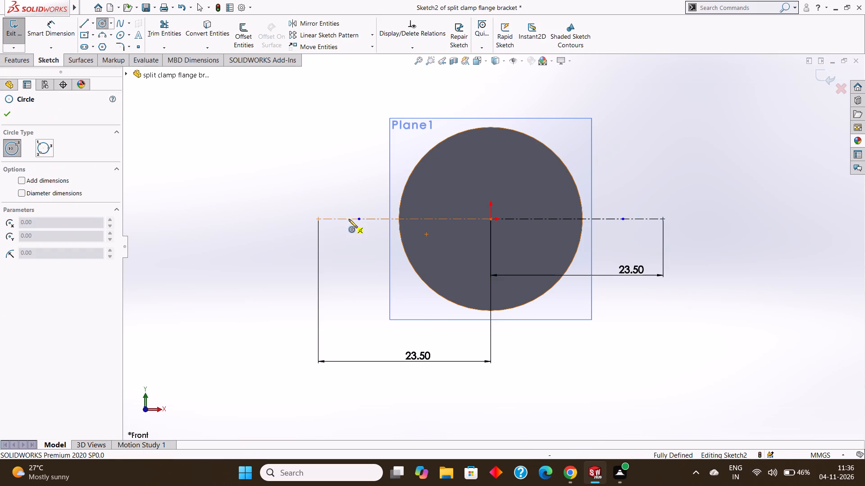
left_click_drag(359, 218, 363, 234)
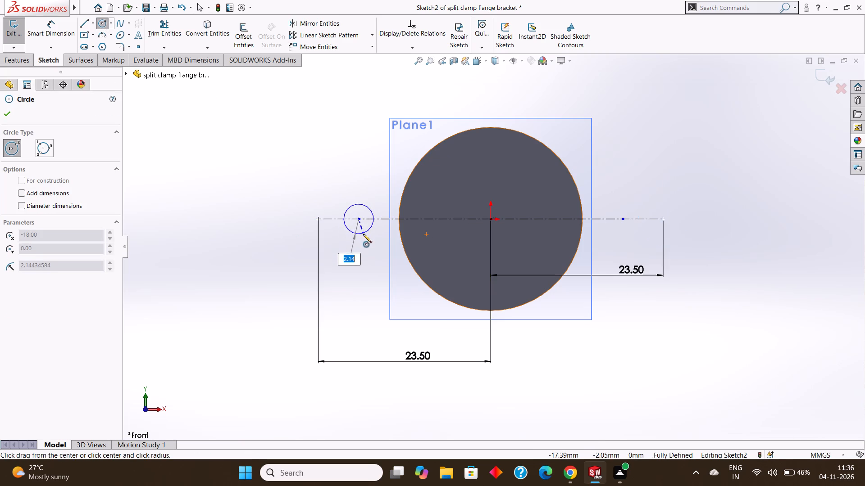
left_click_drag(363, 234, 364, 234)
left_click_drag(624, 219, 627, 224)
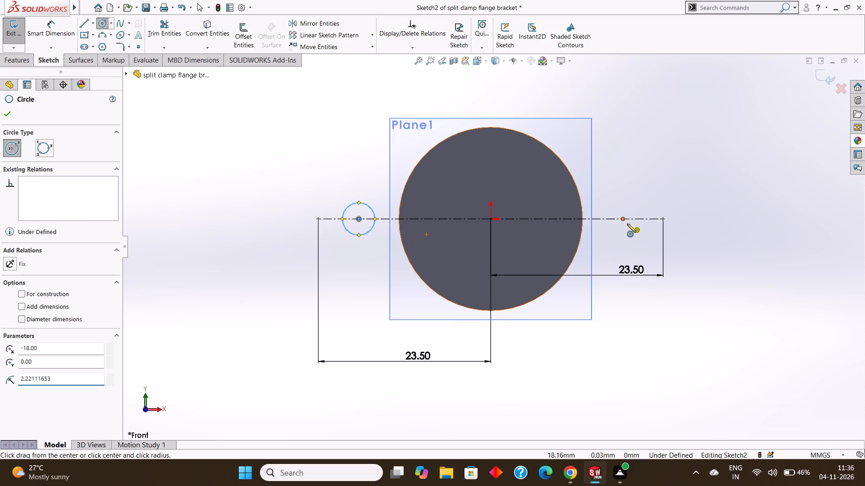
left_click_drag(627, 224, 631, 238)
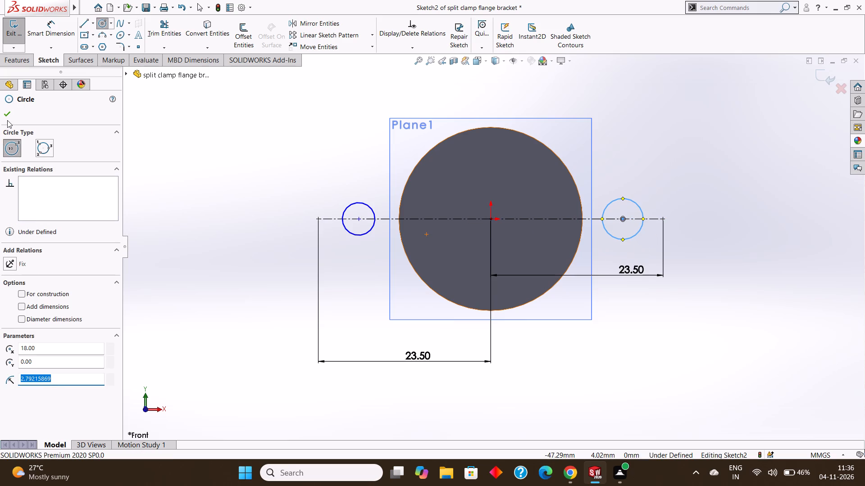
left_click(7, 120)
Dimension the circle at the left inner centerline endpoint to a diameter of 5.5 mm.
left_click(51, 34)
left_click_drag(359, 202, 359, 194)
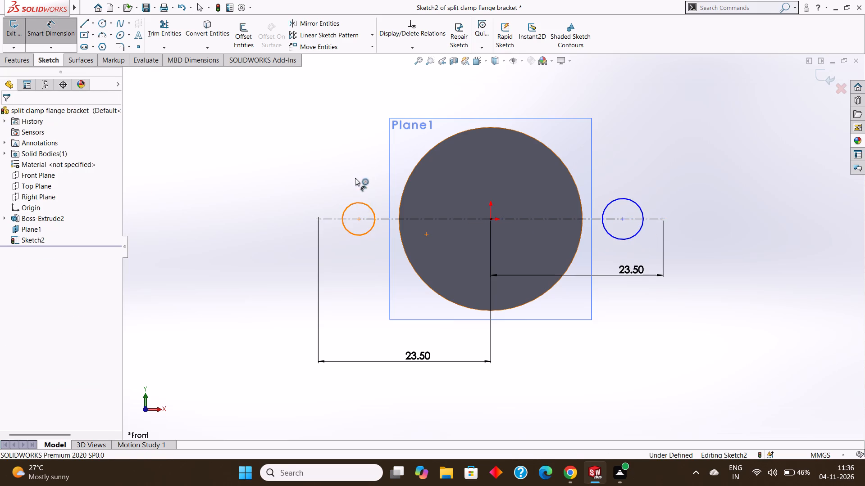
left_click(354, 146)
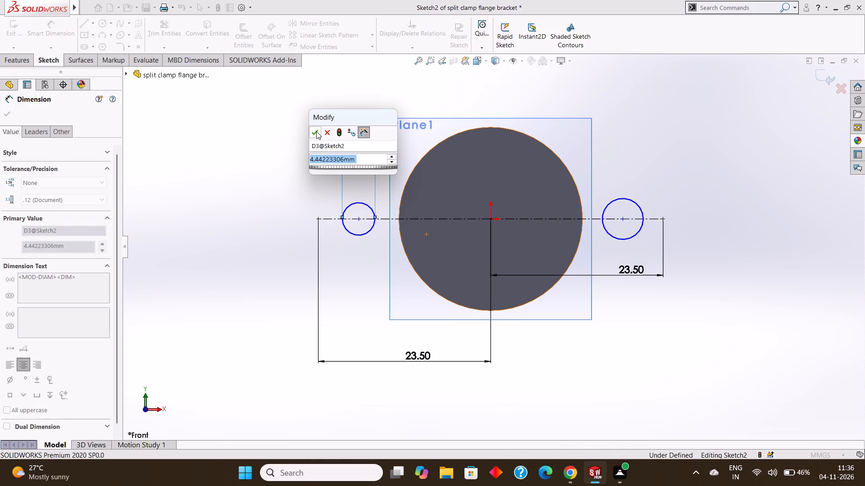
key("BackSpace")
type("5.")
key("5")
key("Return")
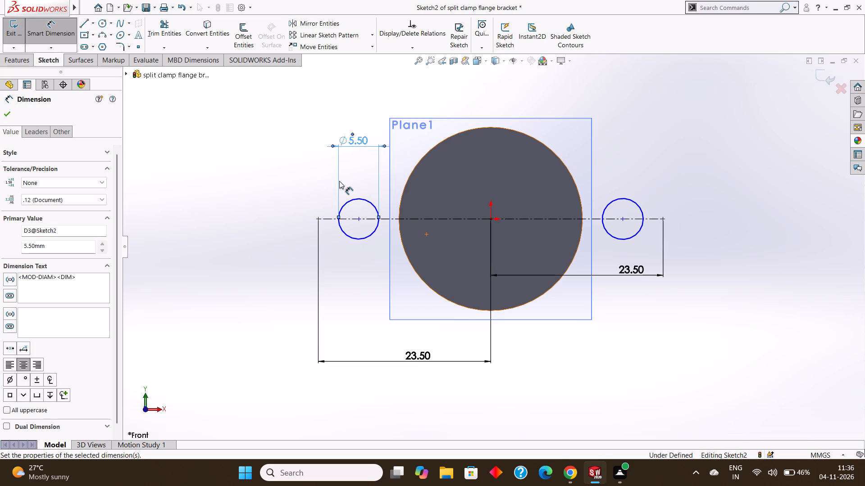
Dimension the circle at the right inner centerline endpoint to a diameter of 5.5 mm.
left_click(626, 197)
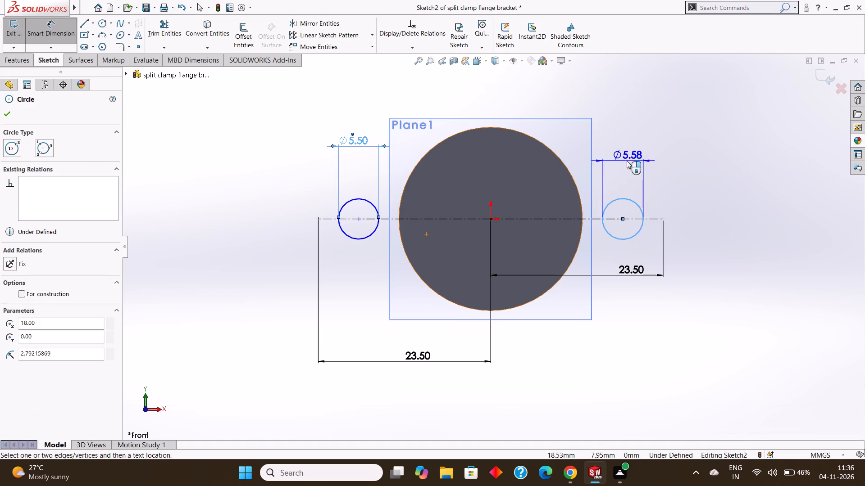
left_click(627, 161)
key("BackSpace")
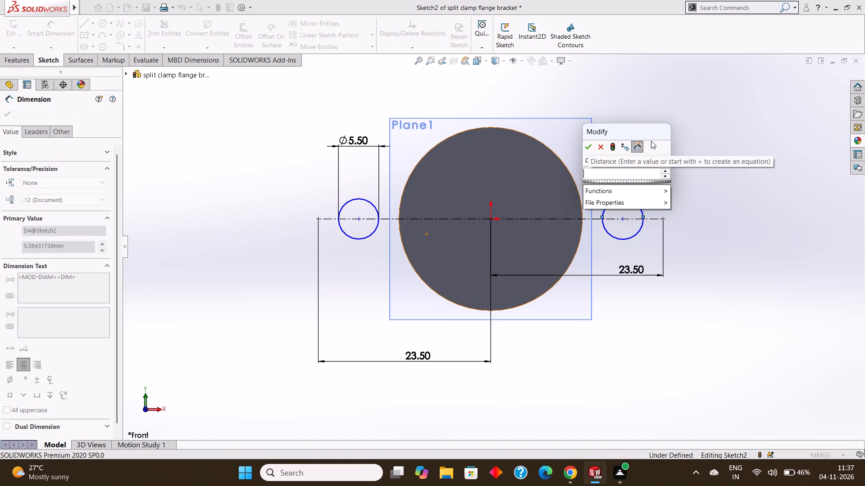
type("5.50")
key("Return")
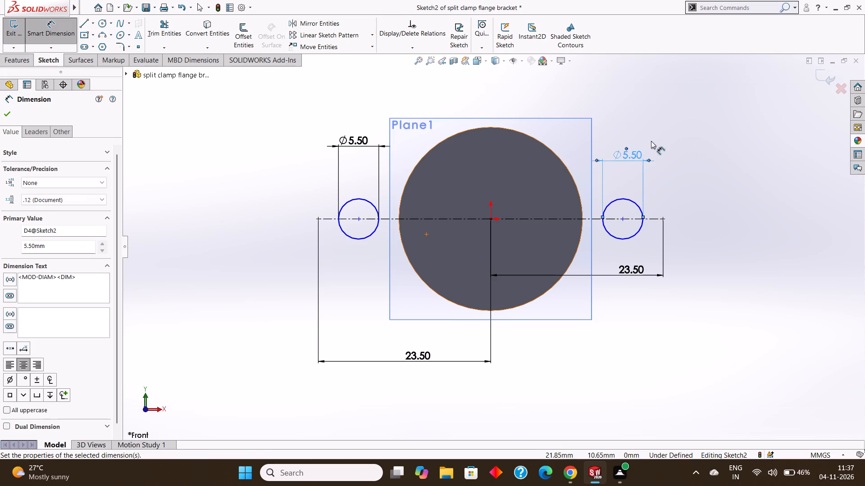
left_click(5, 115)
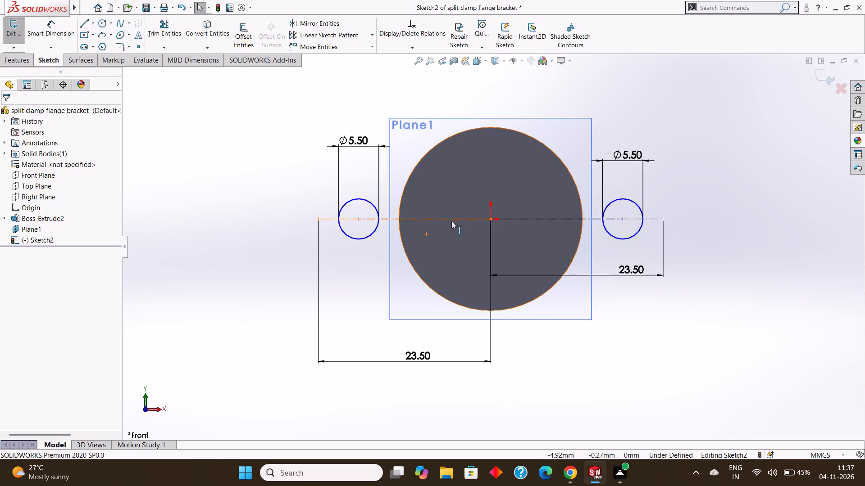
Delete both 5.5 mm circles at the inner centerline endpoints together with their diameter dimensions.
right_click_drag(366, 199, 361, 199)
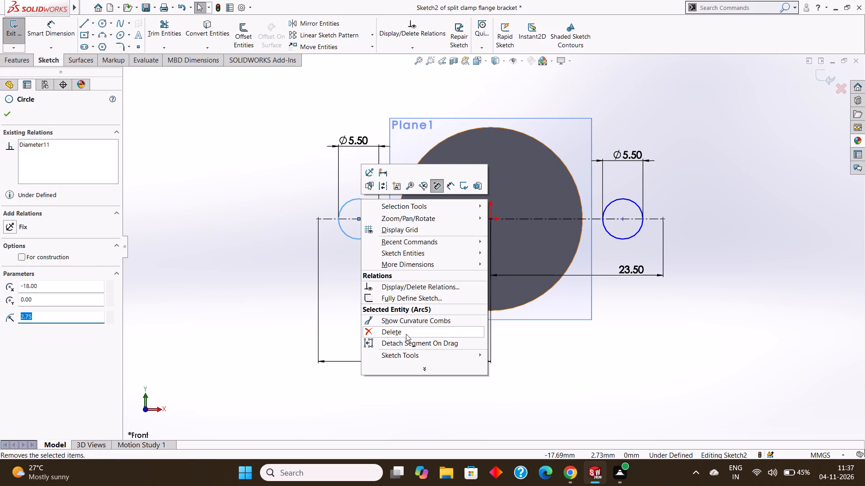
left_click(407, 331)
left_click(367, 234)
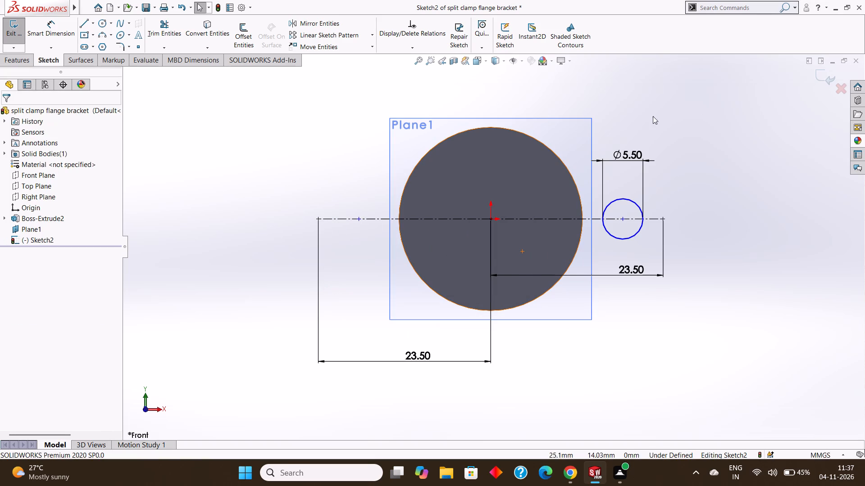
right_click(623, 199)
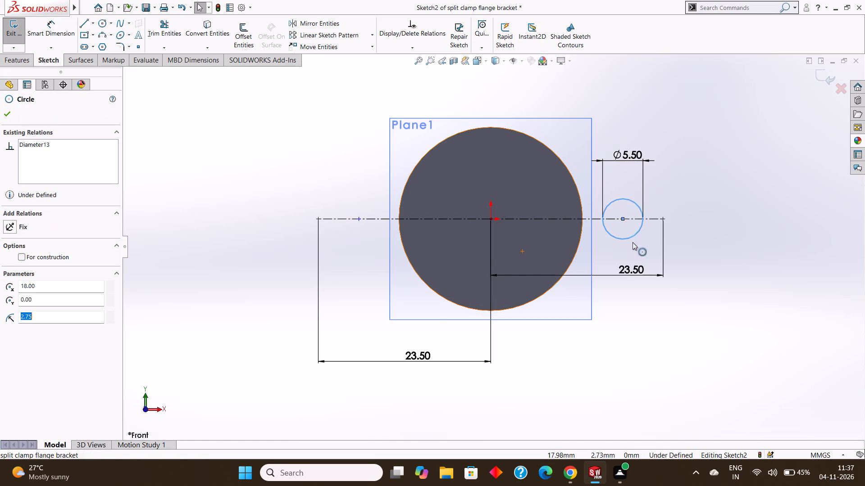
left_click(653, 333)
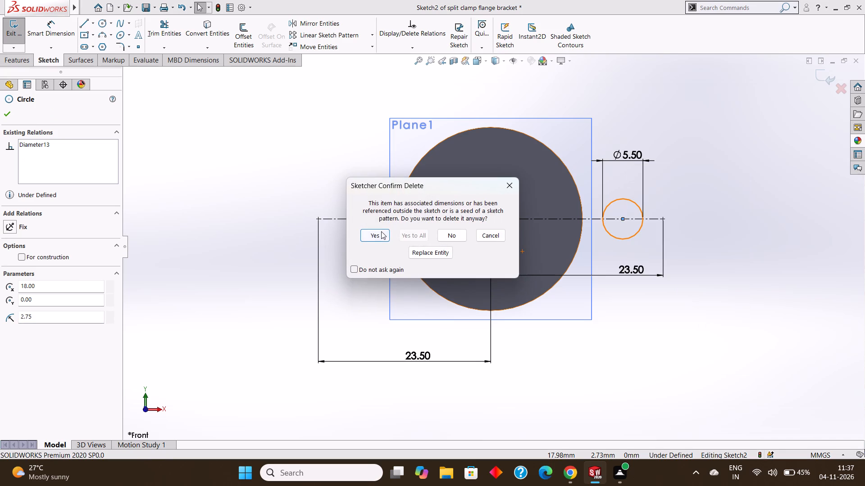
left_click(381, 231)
Trim away all the horizontal centerlines on both sides of the origin, including those carrying the 23.5 mm dimensions.
left_click(155, 30)
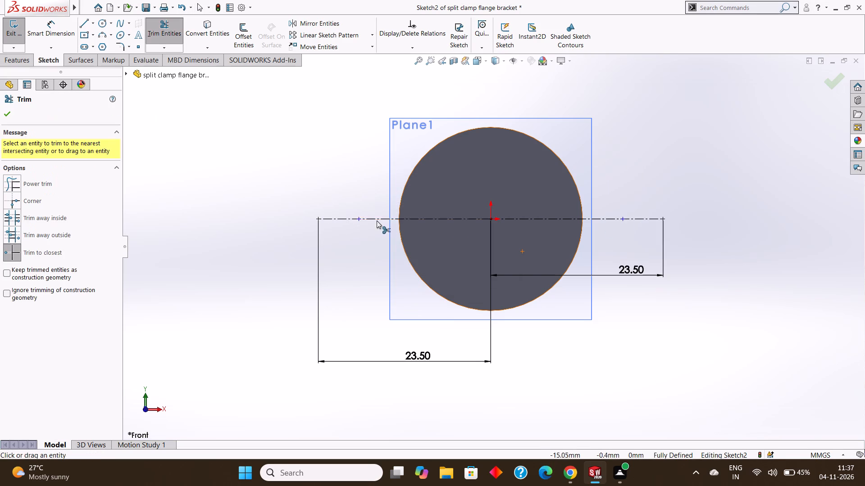
left_click(371, 217)
left_click(409, 219)
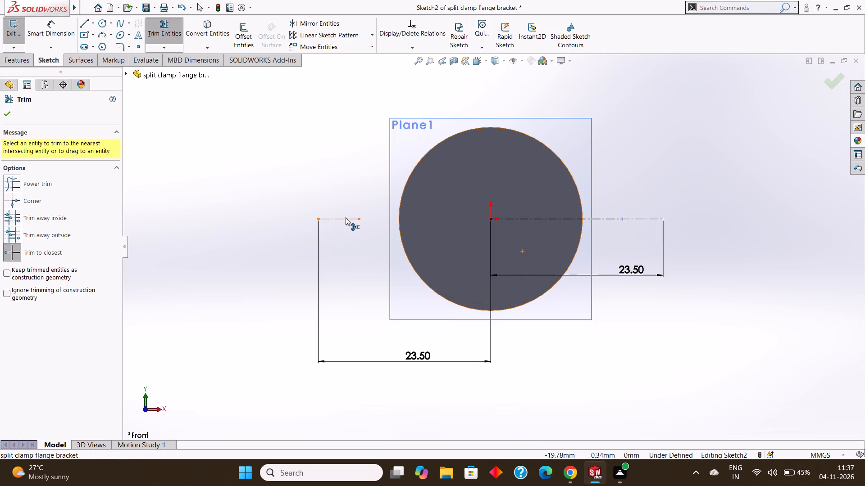
left_click(345, 219)
left_click(553, 223)
left_click(601, 217)
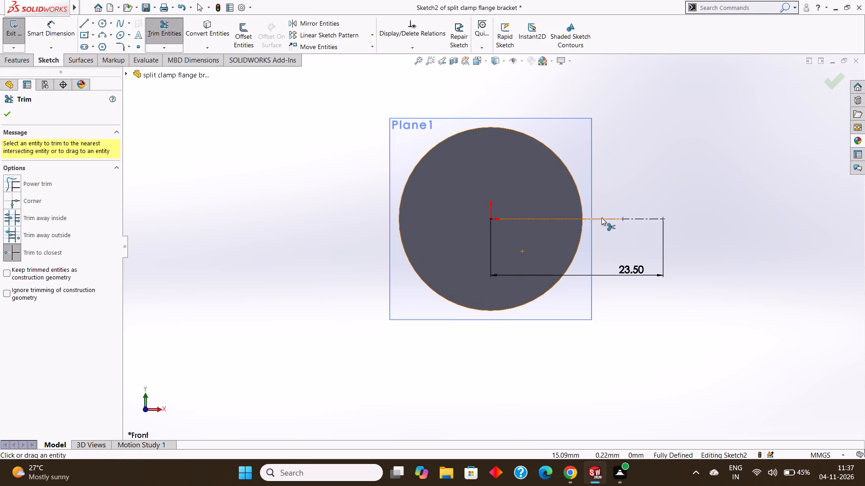
left_click(642, 216)
left_click(599, 219)
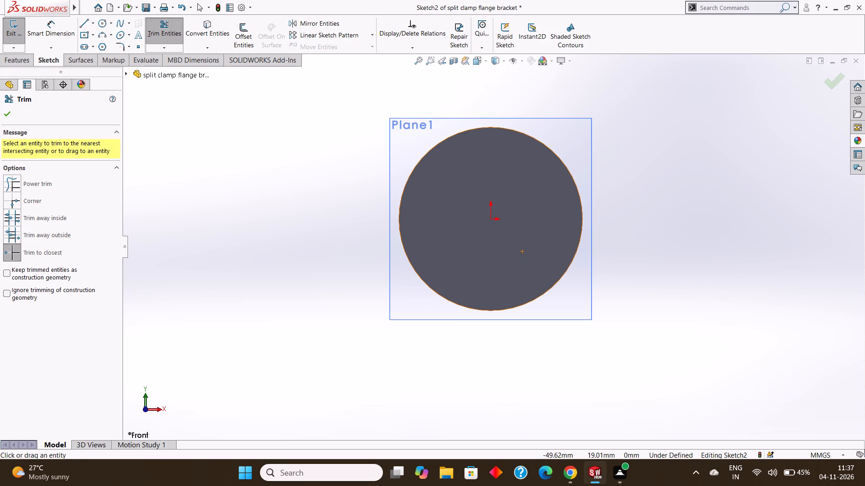
left_click(10, 110)
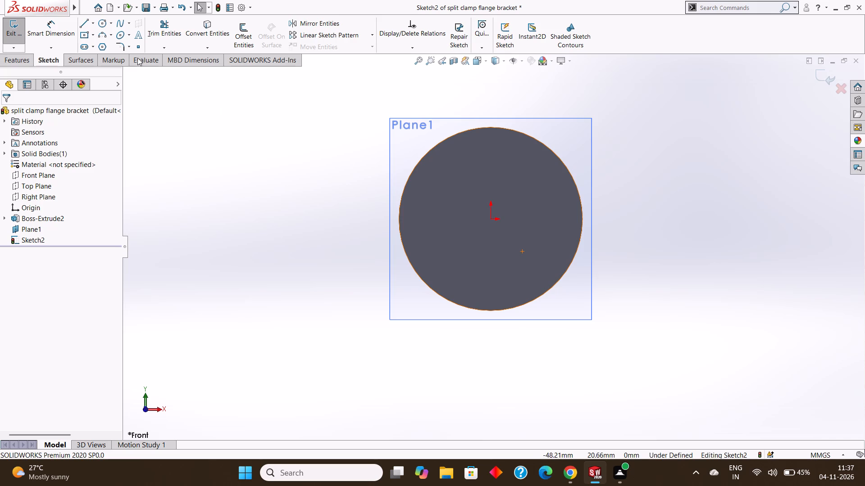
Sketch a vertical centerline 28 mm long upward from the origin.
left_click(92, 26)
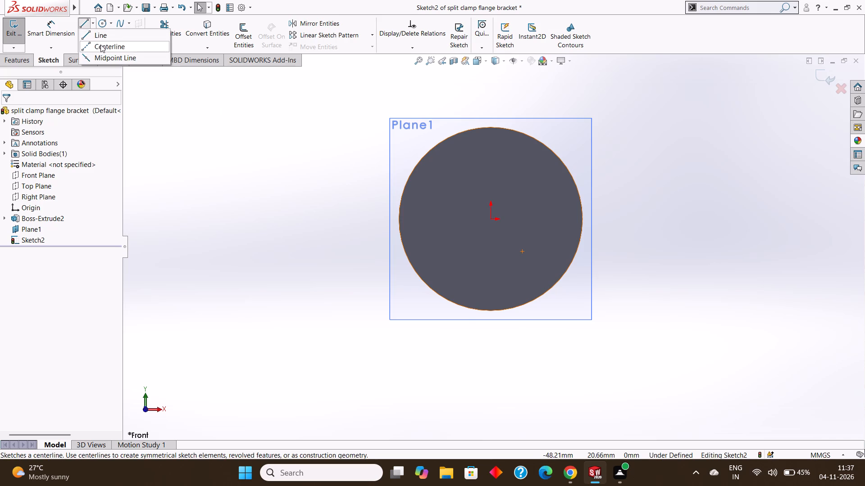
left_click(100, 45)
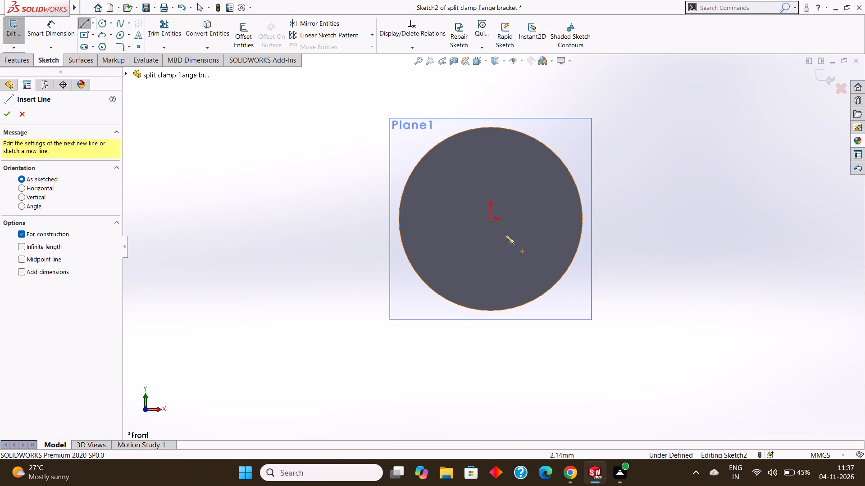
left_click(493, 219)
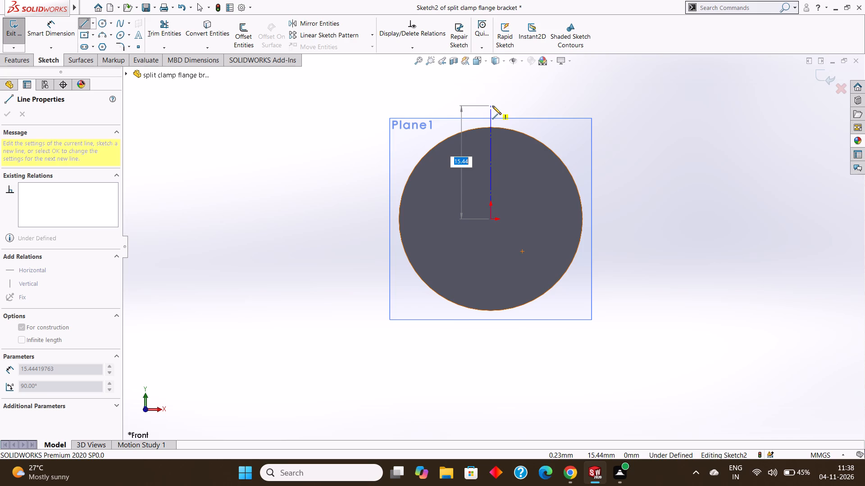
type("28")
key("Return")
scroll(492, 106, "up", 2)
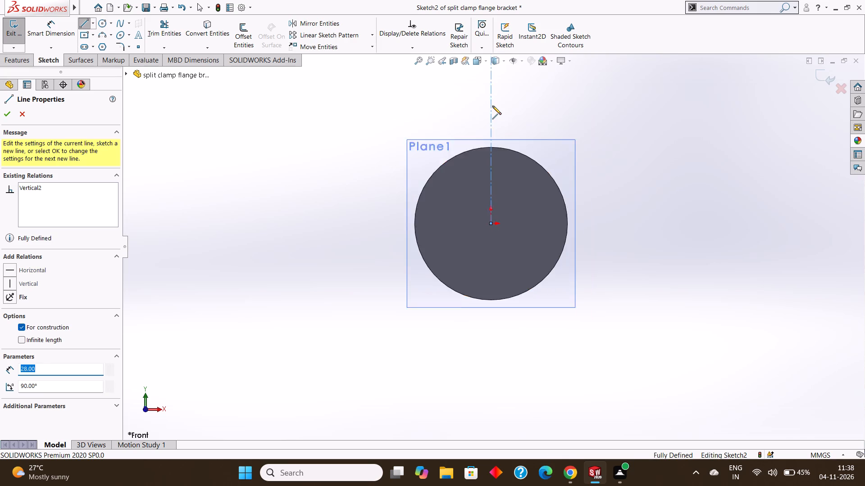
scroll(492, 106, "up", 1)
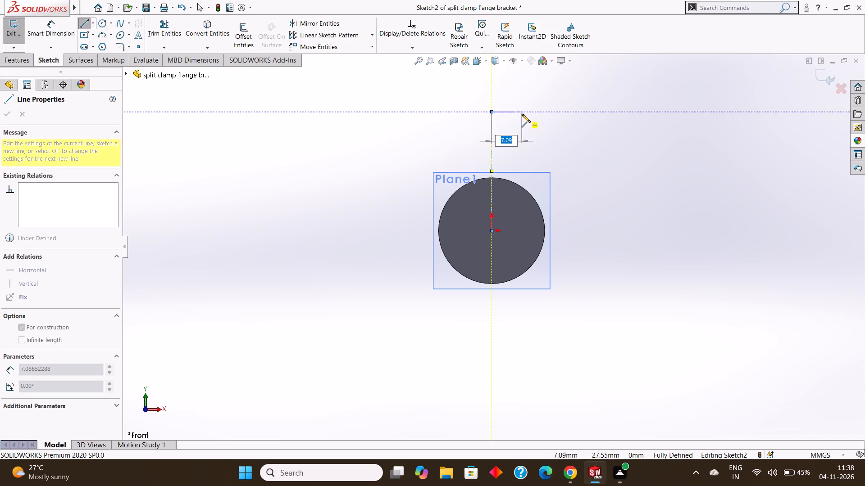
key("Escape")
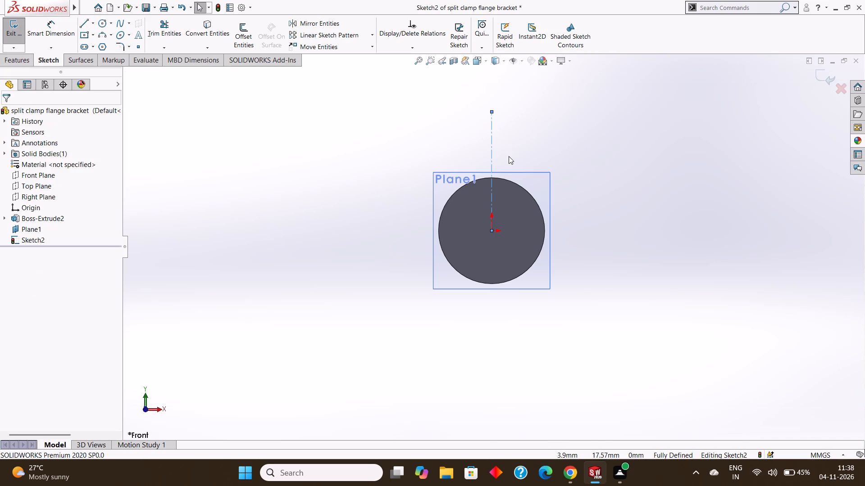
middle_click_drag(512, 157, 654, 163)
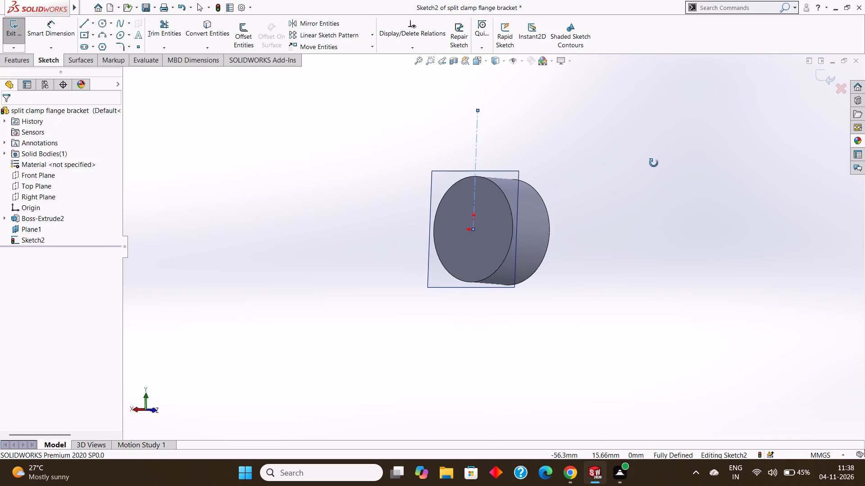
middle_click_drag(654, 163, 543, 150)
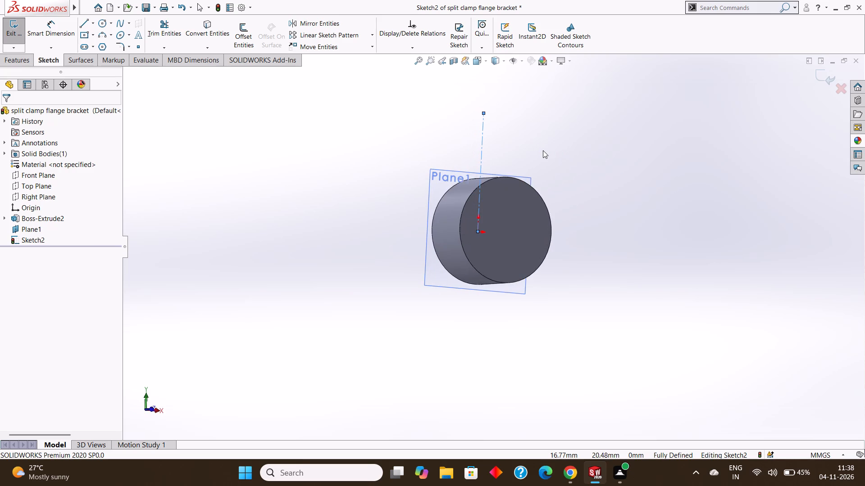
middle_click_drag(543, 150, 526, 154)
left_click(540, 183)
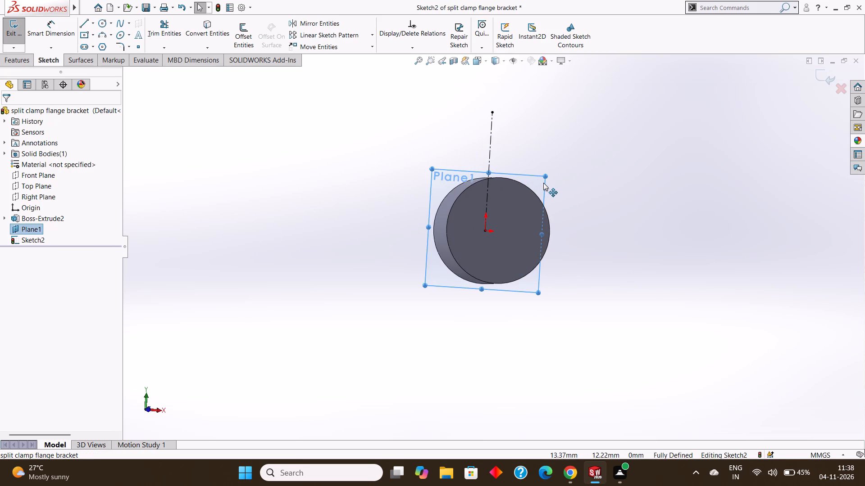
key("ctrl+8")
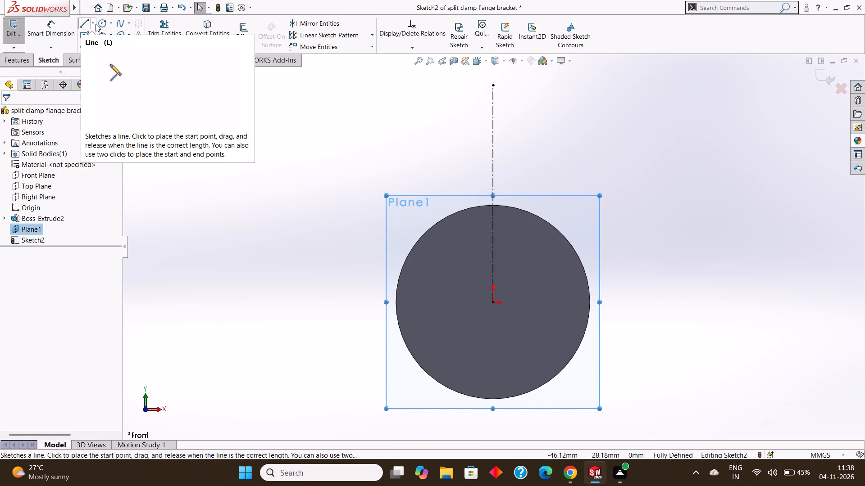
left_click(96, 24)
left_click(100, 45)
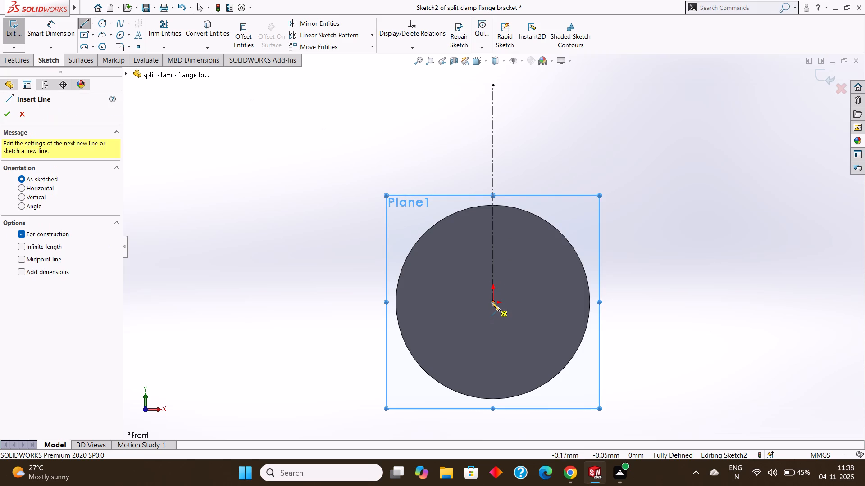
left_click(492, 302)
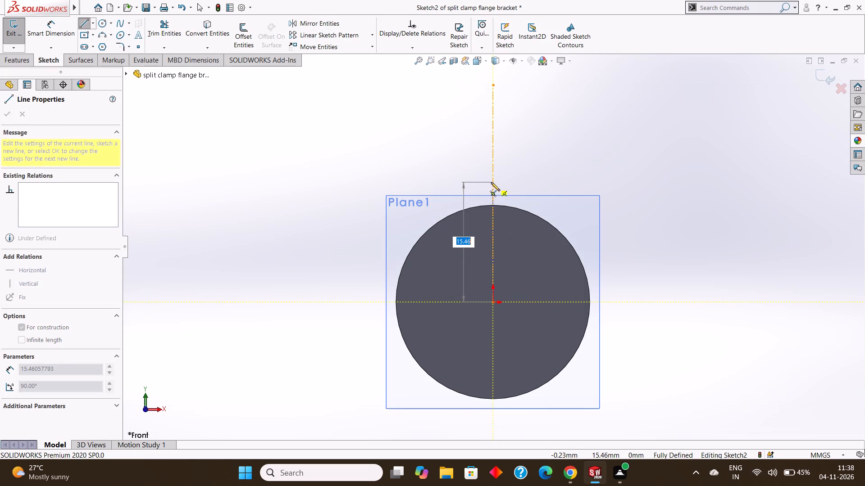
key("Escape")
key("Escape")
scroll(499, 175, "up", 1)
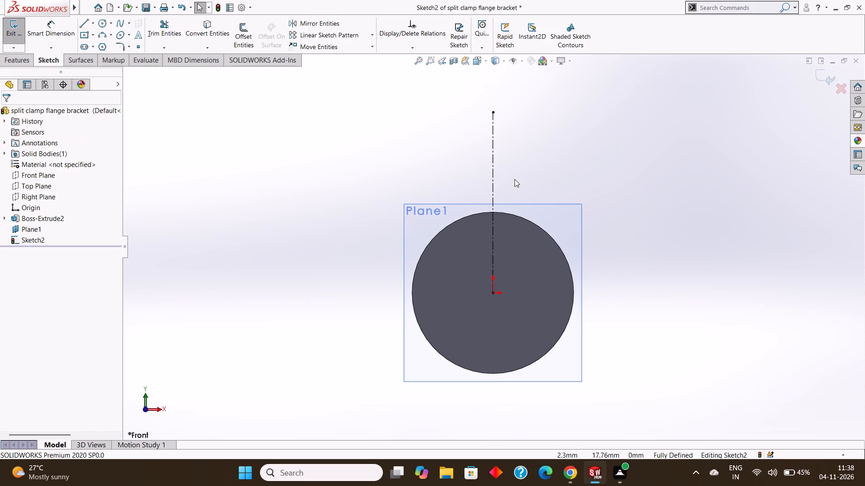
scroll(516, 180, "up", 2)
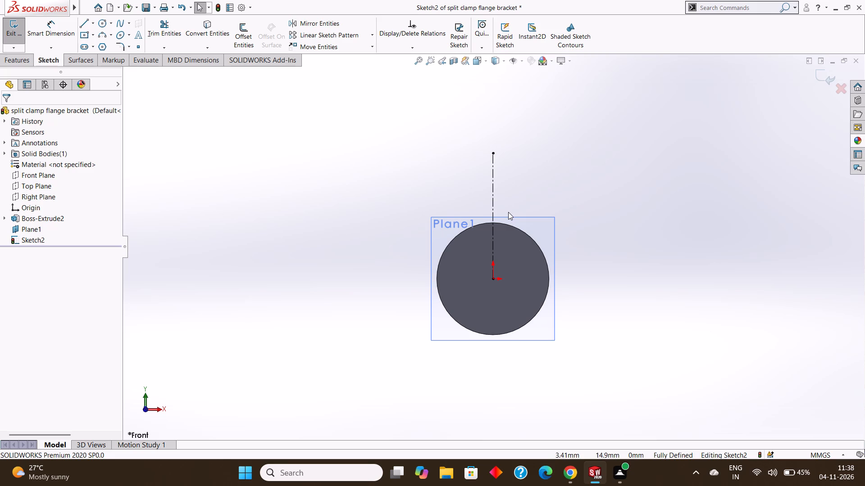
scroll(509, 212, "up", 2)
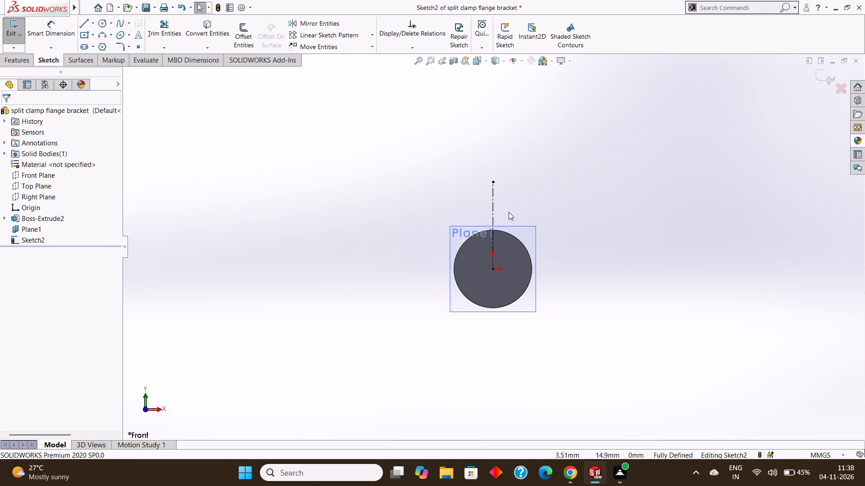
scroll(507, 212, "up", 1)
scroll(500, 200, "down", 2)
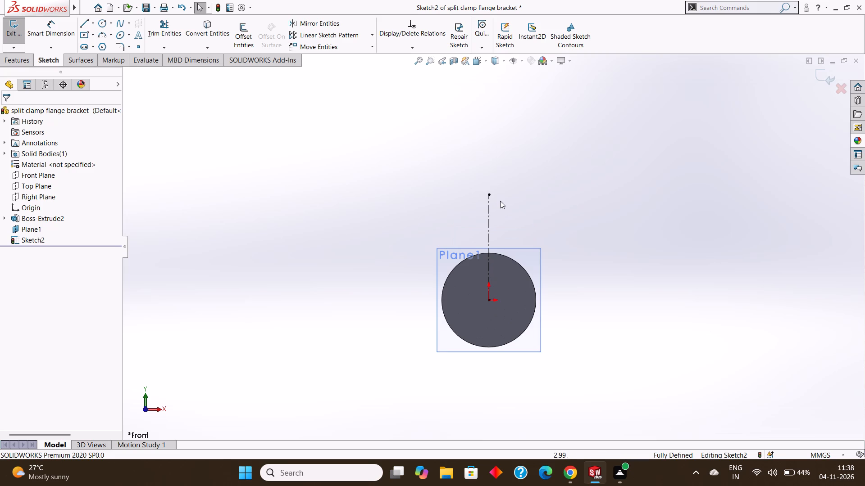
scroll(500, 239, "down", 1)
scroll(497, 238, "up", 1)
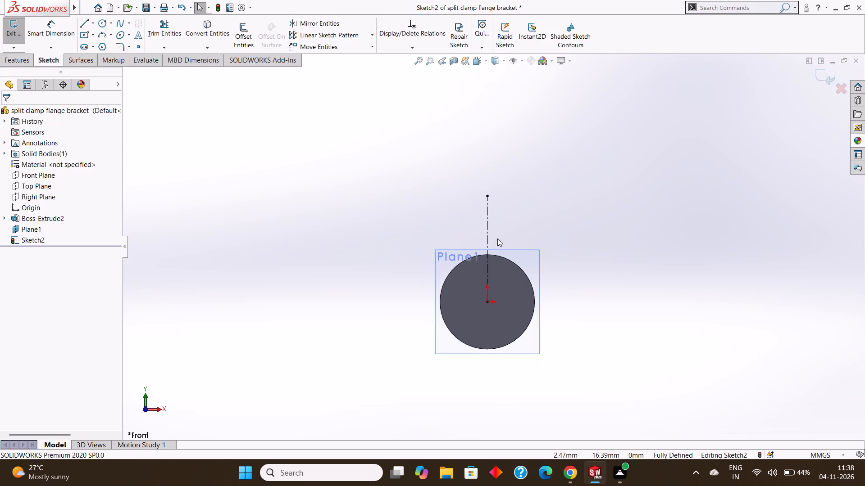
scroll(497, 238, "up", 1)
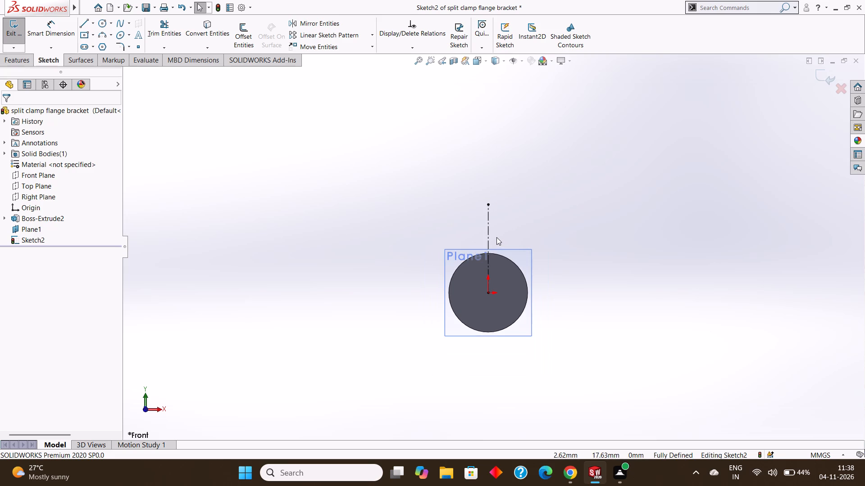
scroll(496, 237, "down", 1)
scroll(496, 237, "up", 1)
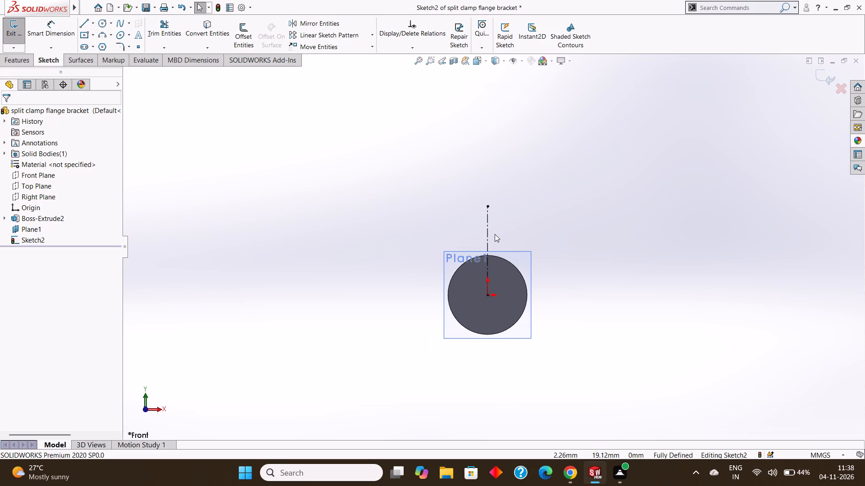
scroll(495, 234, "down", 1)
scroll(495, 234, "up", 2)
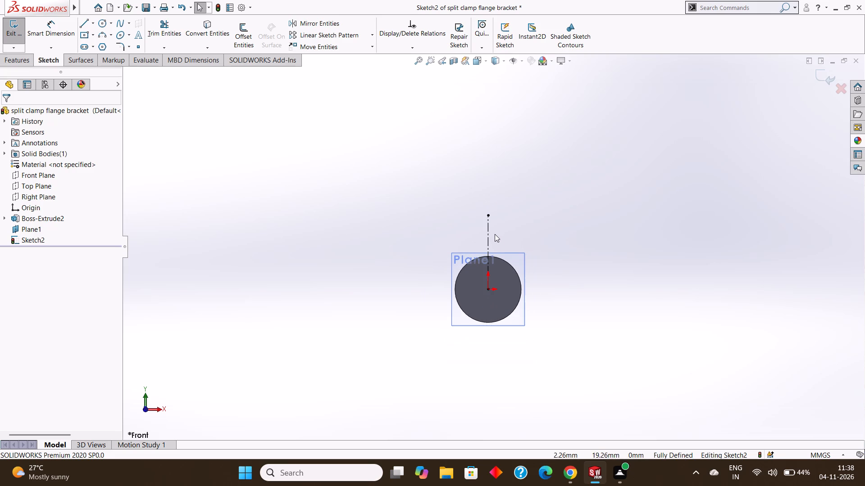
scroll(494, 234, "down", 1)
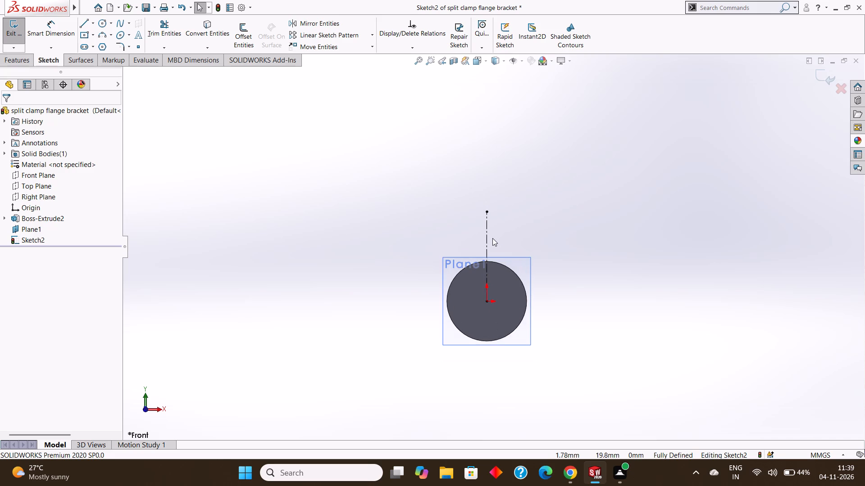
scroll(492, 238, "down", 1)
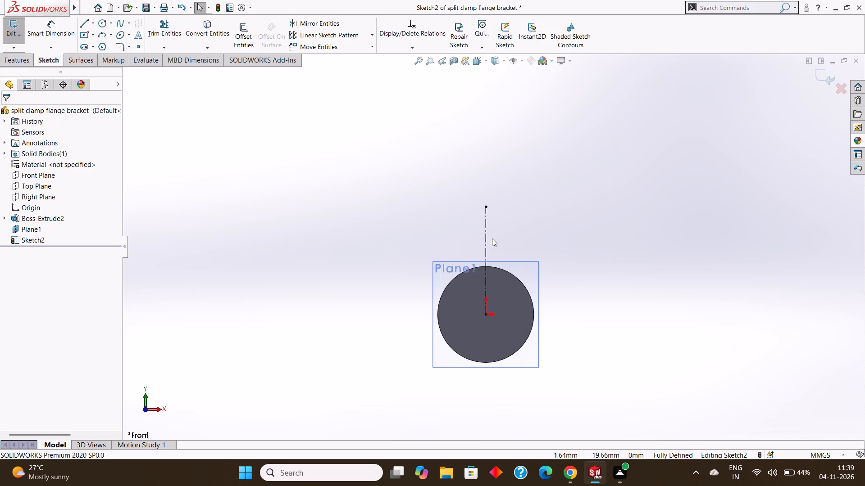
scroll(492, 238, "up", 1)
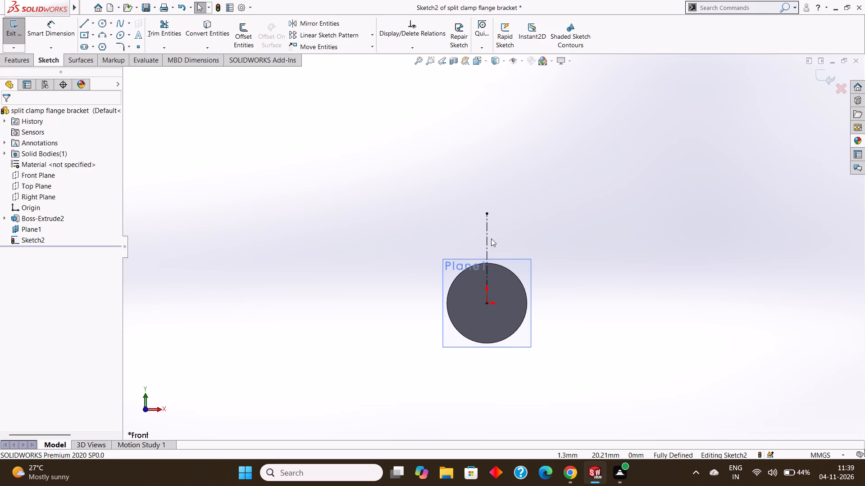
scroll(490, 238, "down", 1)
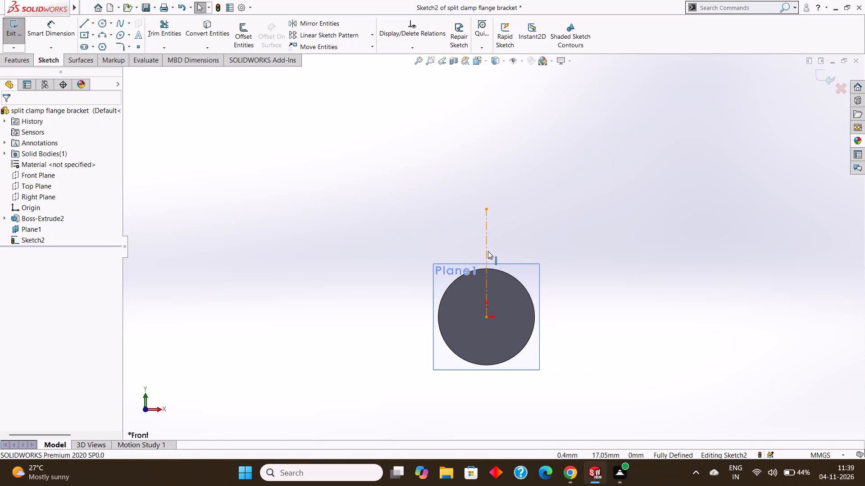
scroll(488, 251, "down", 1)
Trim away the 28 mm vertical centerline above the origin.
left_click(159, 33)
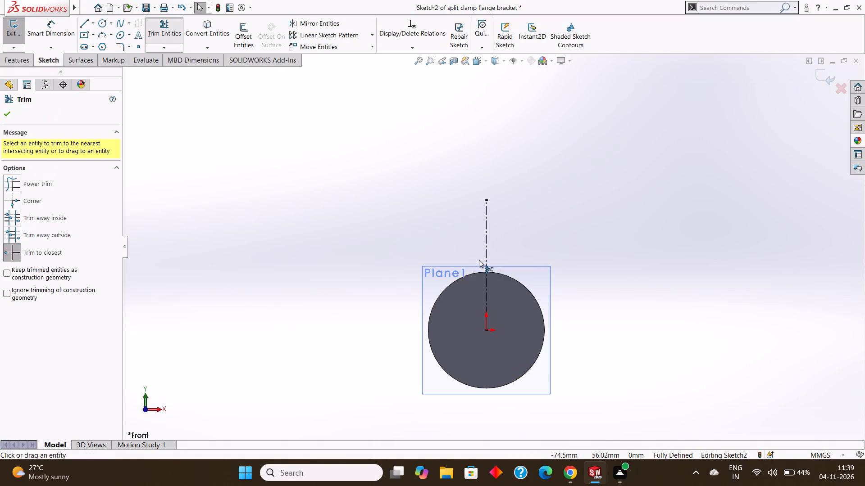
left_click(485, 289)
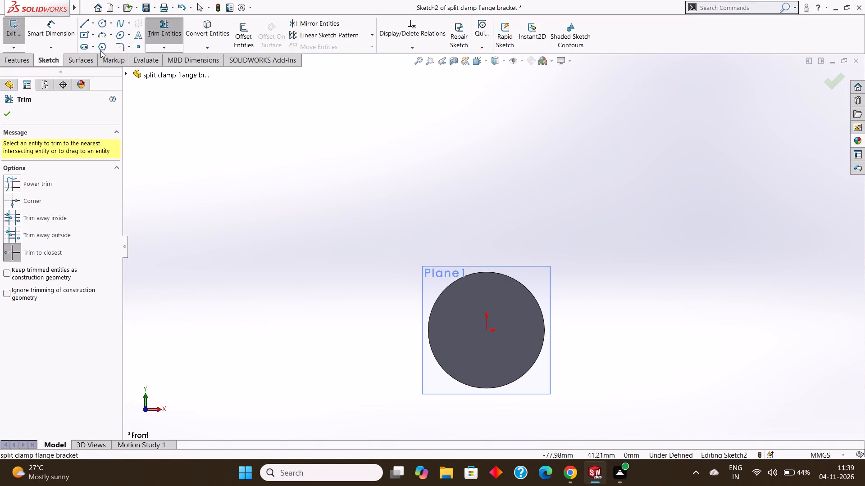
Sketch a vertical centerline 12.5+10 mm long upward from the origin.
left_click(92, 26)
left_click(98, 47)
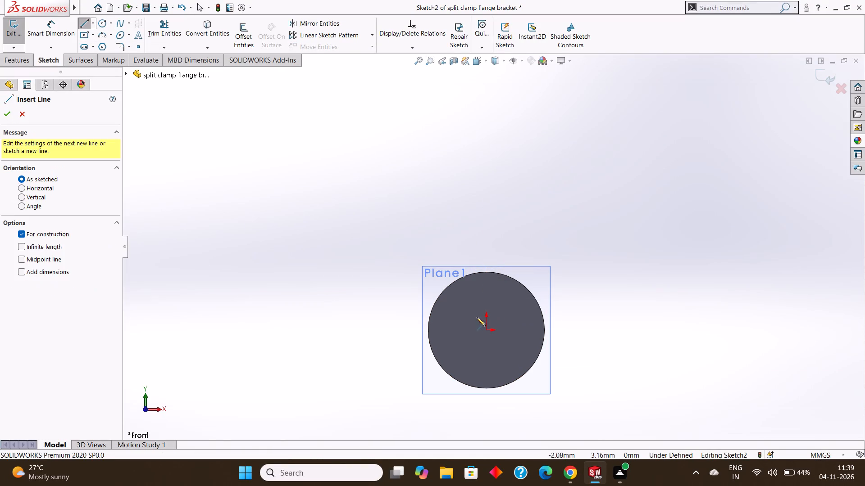
left_click(487, 330)
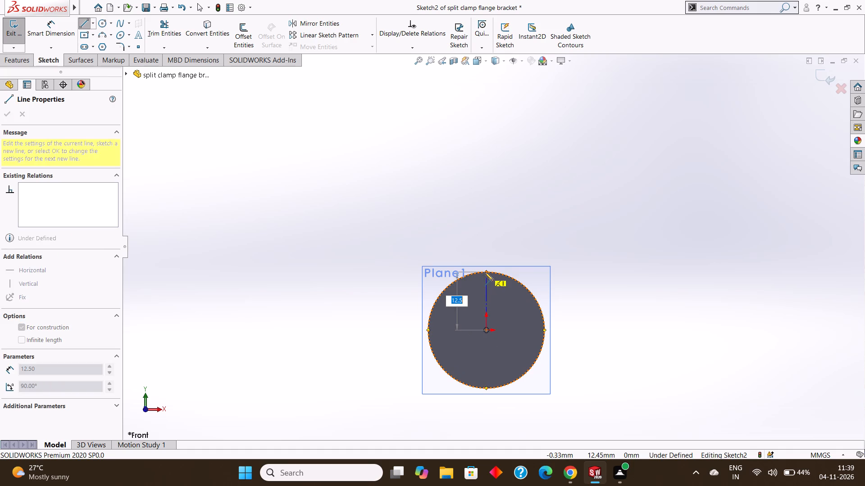
type("12.5")
type("+10")
key("Return")
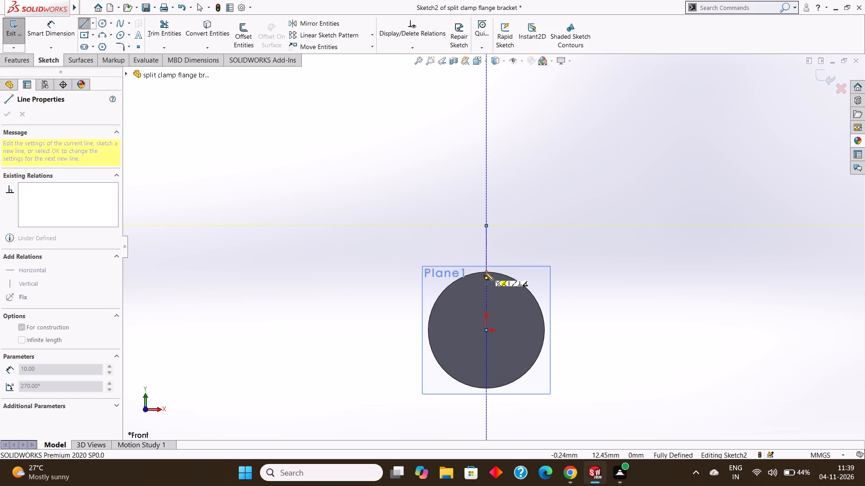
key("Escape")
key("Escape")
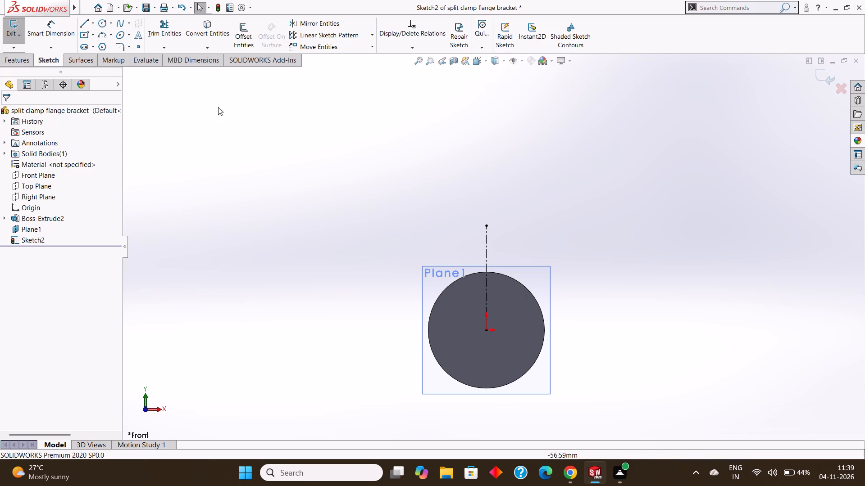
Sketch a horizontal solid line 17.85/2 mm long to the left from the centerline's top endpoint.
left_click(86, 23)
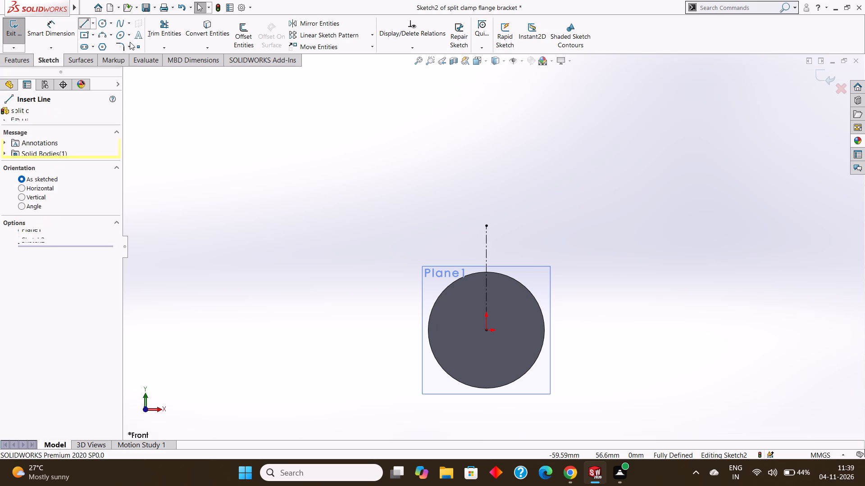
left_click(486, 225)
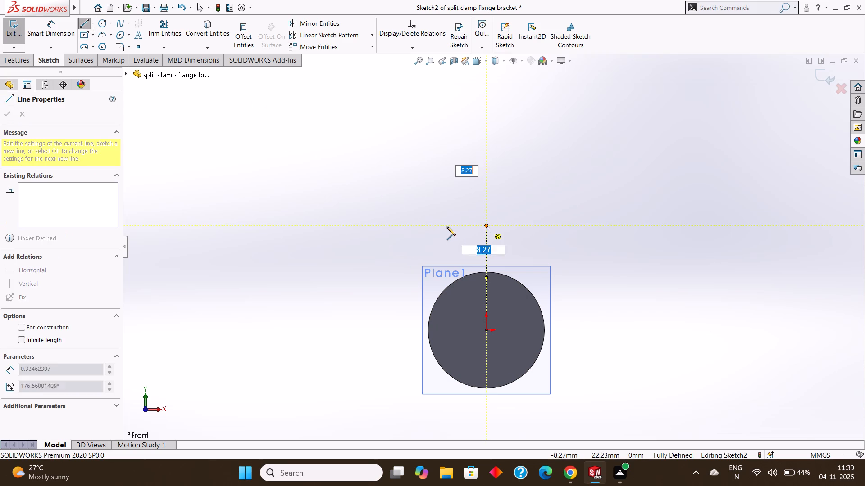
type("17.85/")
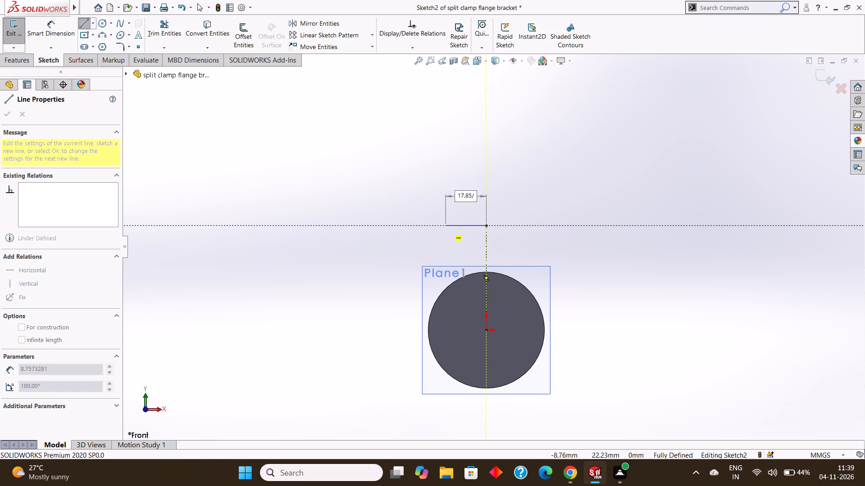
key("2")
key("Return")
key("Escape")
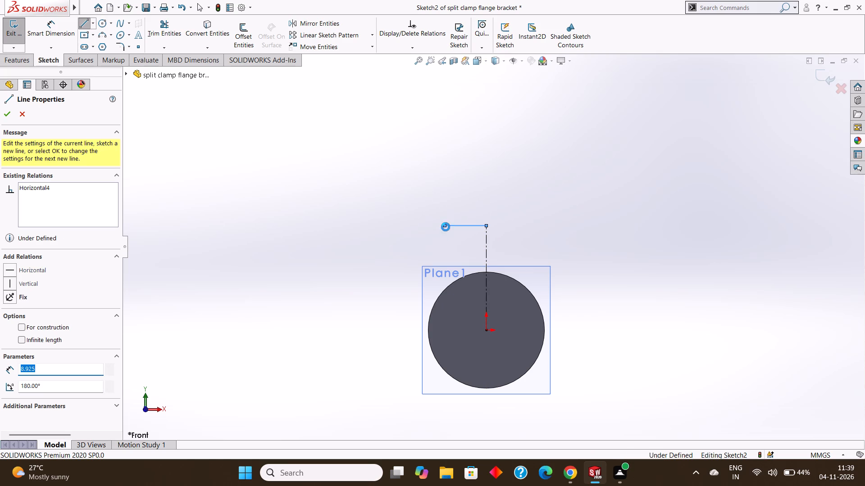
key("Return")
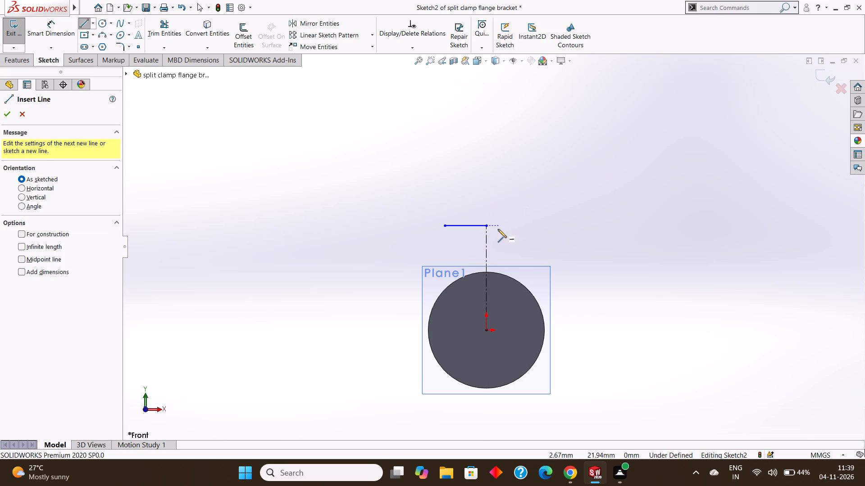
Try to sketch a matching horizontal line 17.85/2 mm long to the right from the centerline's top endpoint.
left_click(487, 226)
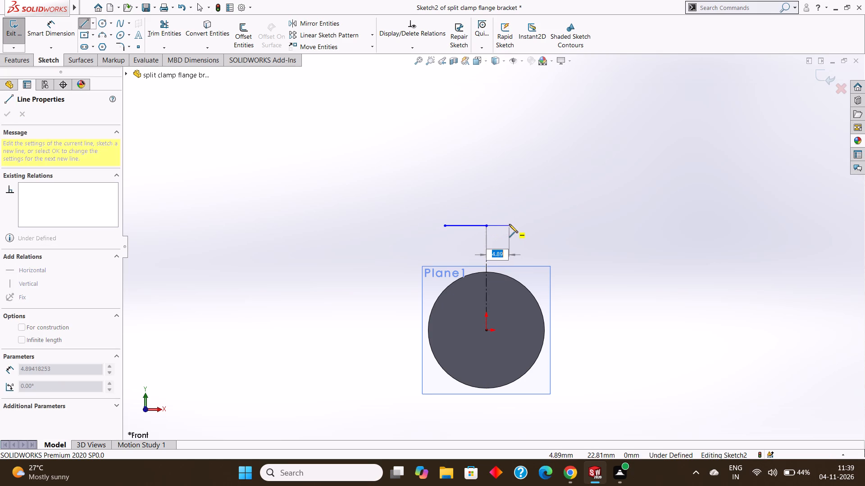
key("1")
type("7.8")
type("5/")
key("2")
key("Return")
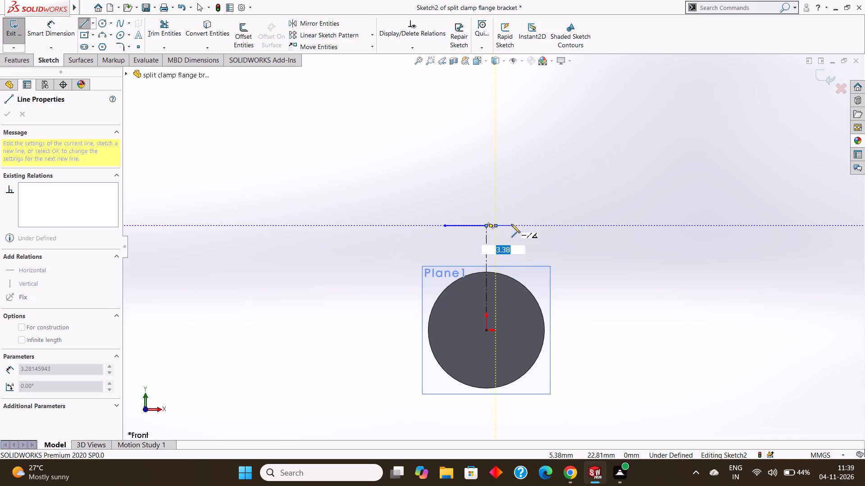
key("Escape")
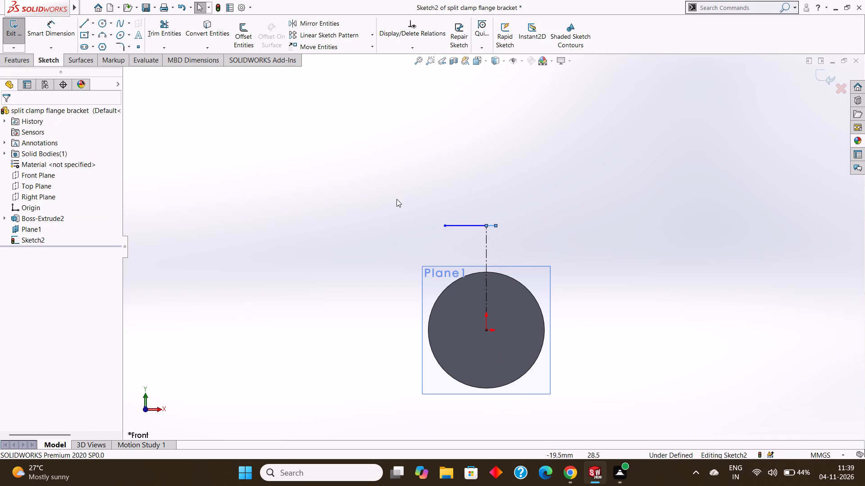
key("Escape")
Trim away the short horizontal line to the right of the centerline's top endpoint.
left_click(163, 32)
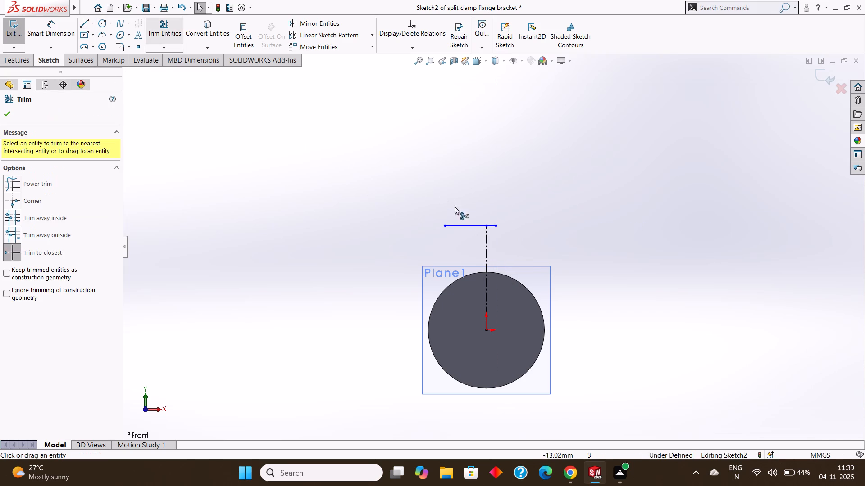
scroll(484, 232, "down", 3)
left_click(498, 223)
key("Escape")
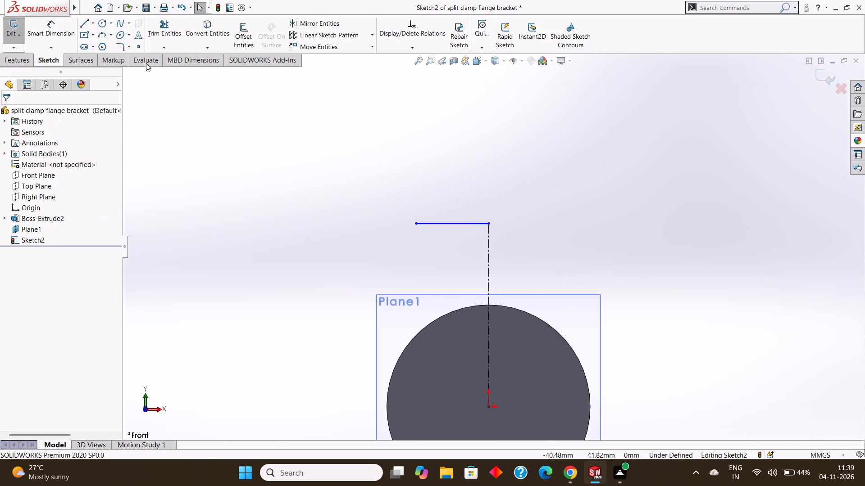
Sketch a horizontal solid line 17.85/2 mm long to the right from the centerline's top endpoint.
left_click(85, 24)
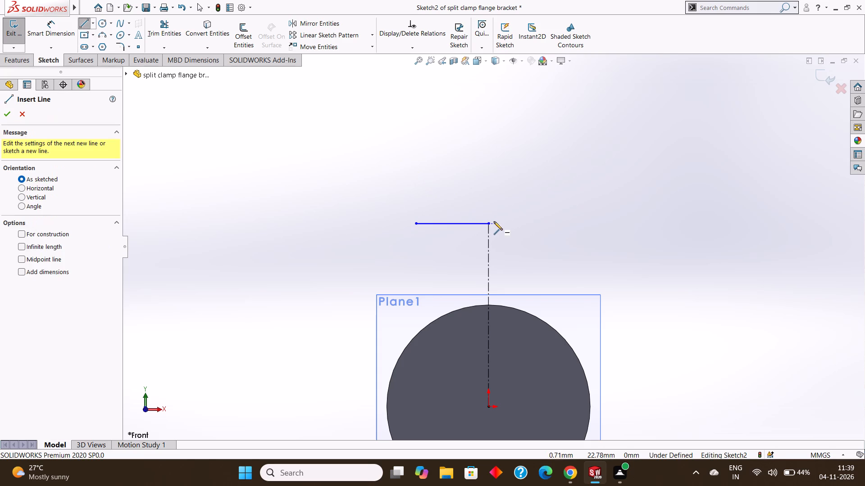
left_click(489, 222)
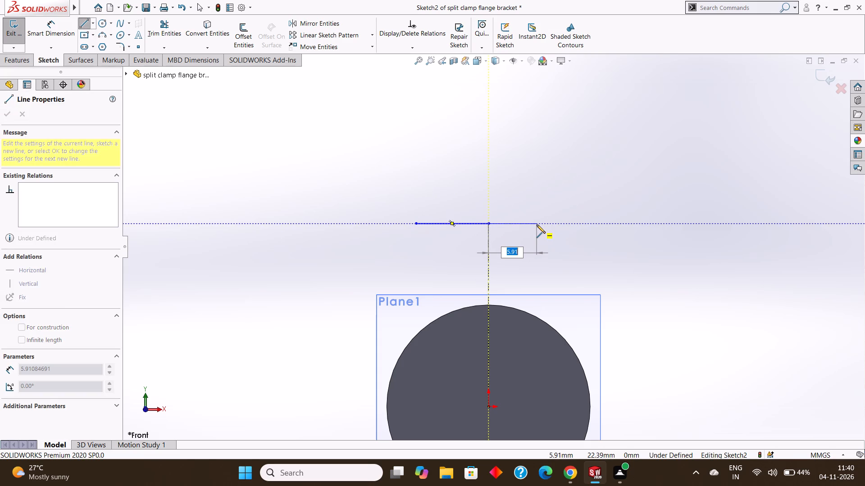
type("17.85/2")
key("Return")
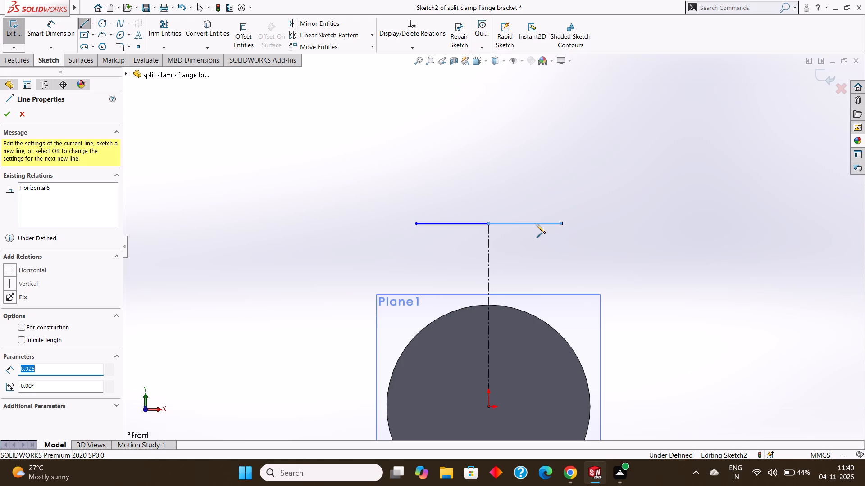
key("Escape")
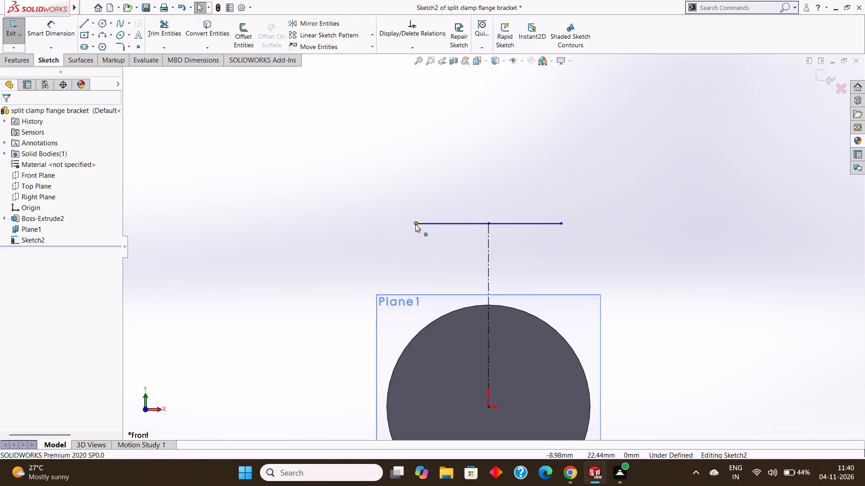
Sketch a vertical line from the left end of the horizontal lines down to just inside the cylinder's circular face.
scroll(425, 283, "up", 2)
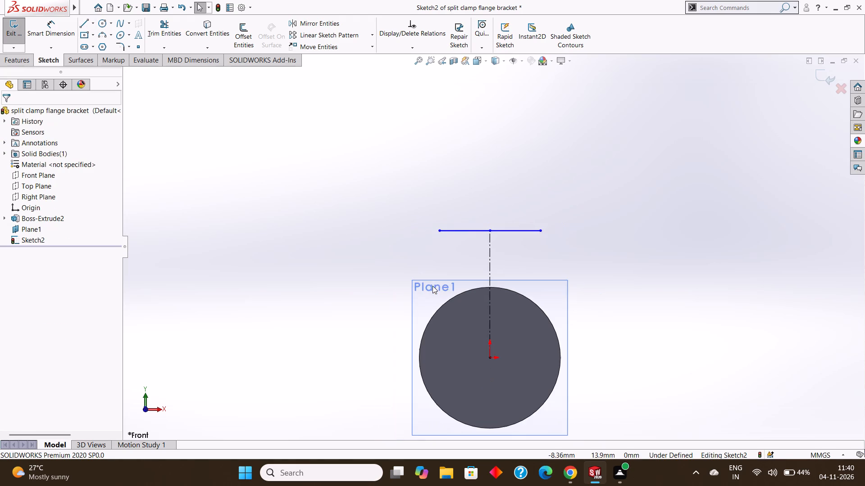
scroll(455, 289, "up", 1)
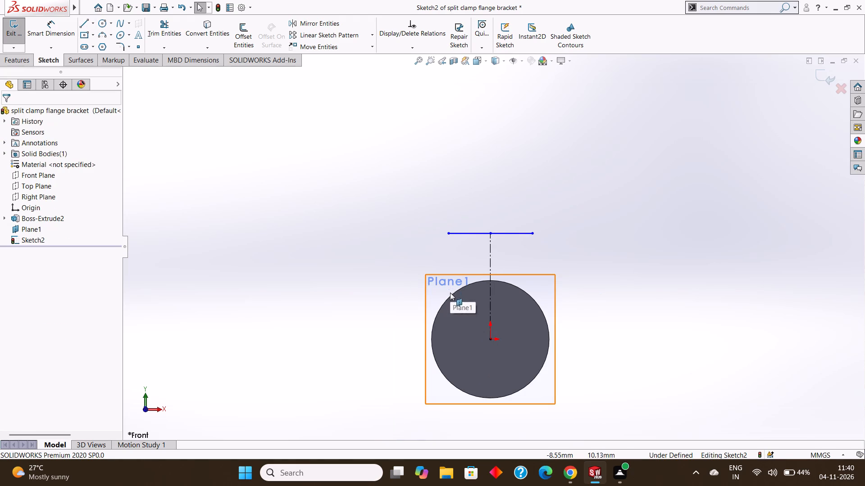
scroll(451, 294, "up", 1)
scroll(501, 277, "down", 2)
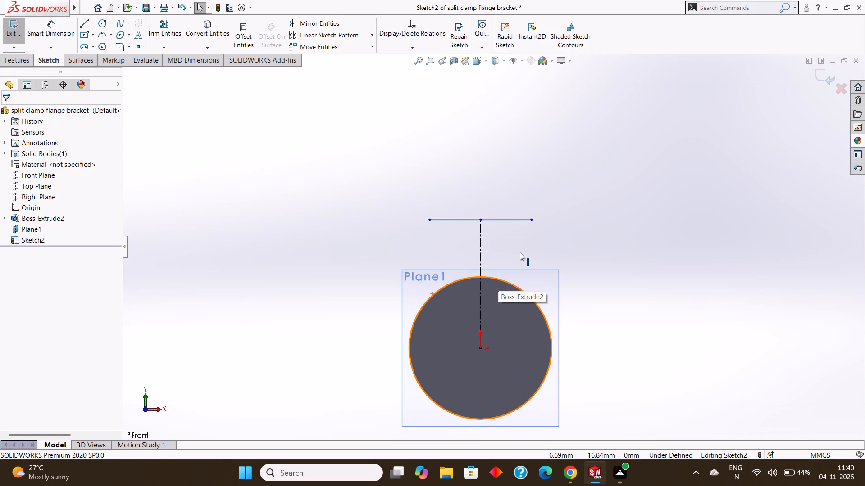
scroll(519, 256, "up", 1)
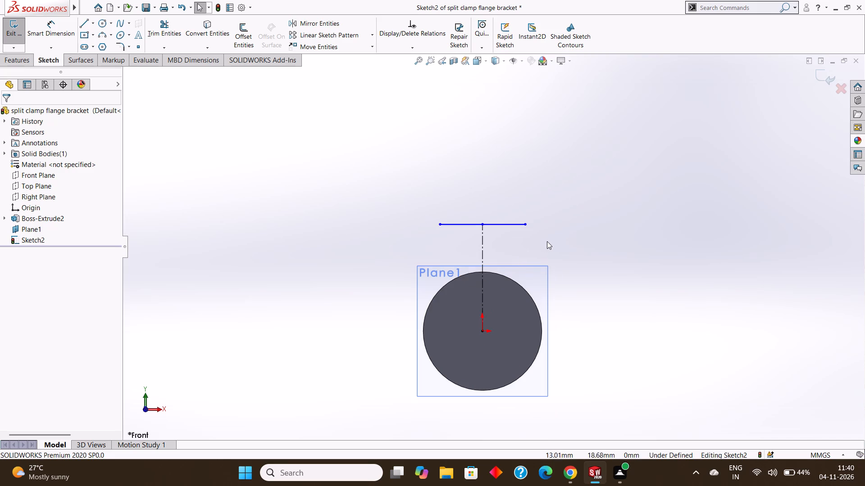
scroll(550, 239, "down", 1)
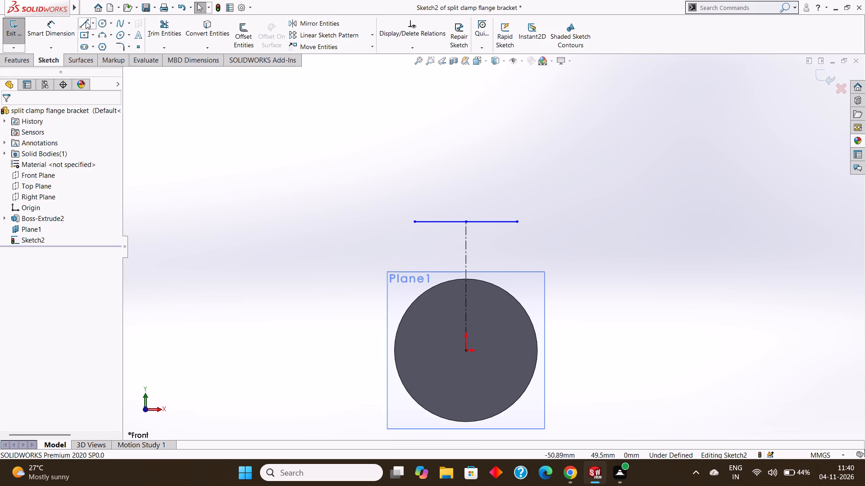
left_click(86, 21)
left_click(413, 220)
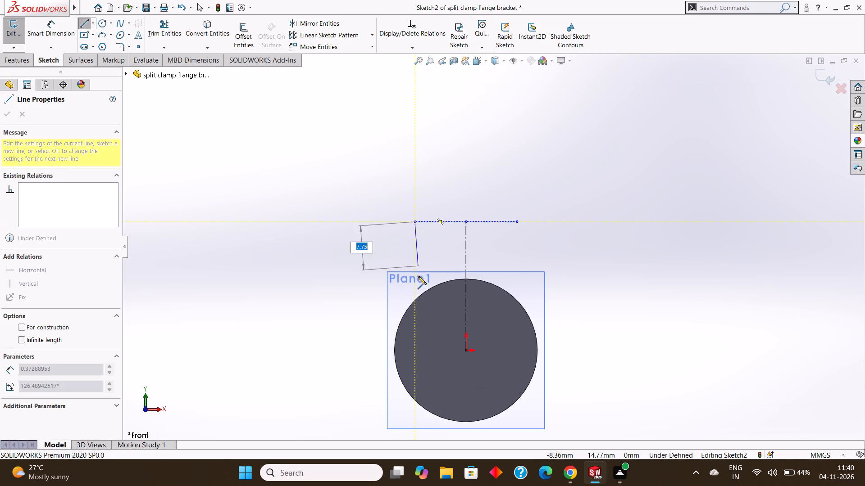
left_click(416, 312)
key("Escape")
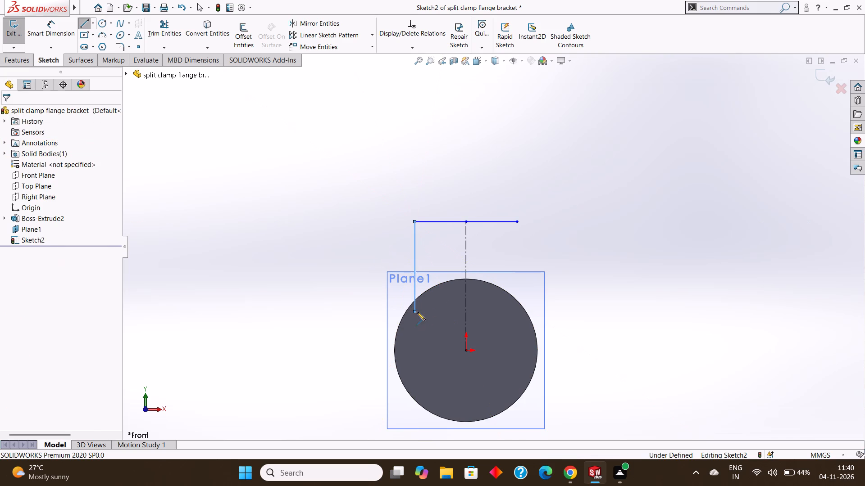
Sketch a vertical line from the right end of the horizontal lines down to just inside the cylinder's circular face.
left_click(86, 22)
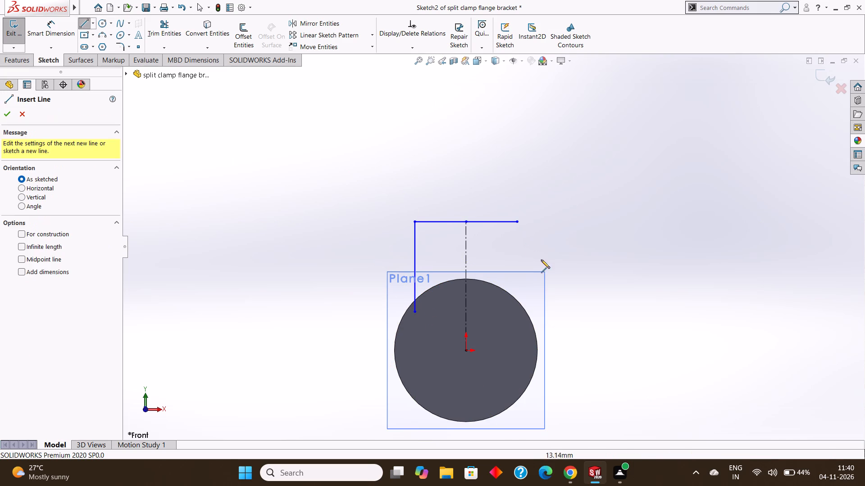
left_click(517, 221)
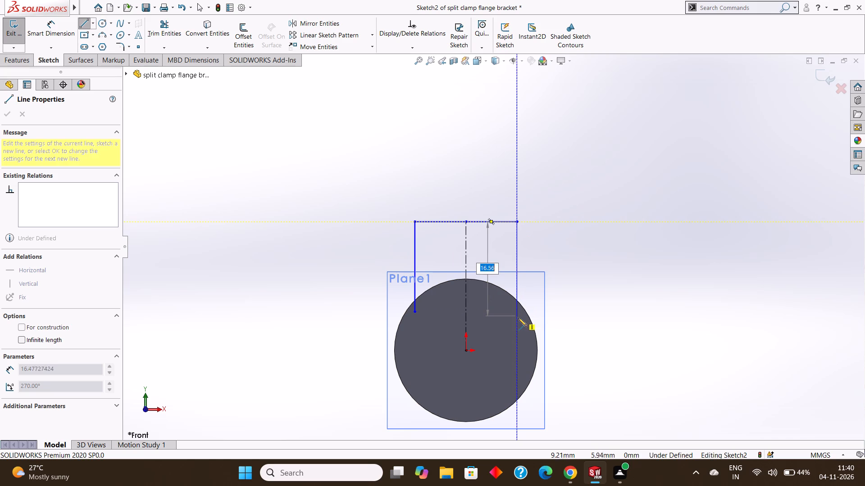
left_click(518, 319)
key("Escape")
key("Escape")
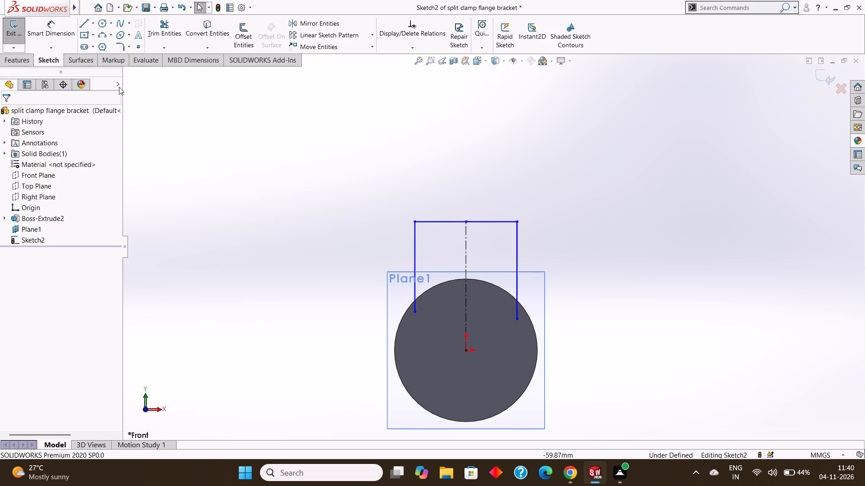
Sketch a circle centered on the origin that coincides with the cylinder's 25 mm outer edge.
left_click(100, 25)
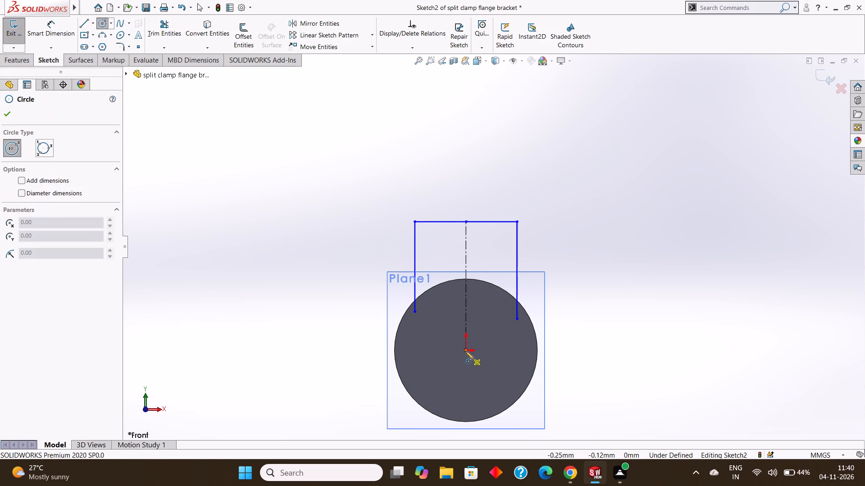
left_click_drag(465, 351, 467, 279)
key("Escape")
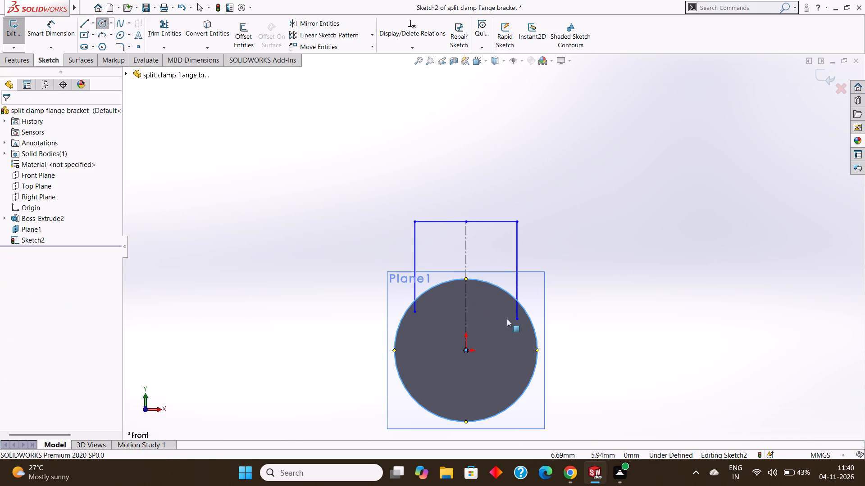
key("Escape")
Trim the lower ends of both vertical lines that extend inside the circle.
left_click(155, 25)
scroll(437, 296, "down", 2)
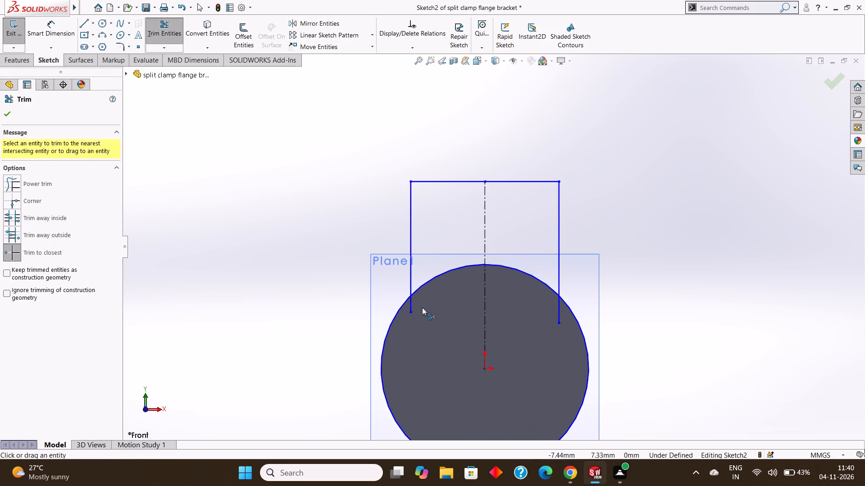
left_click(411, 305)
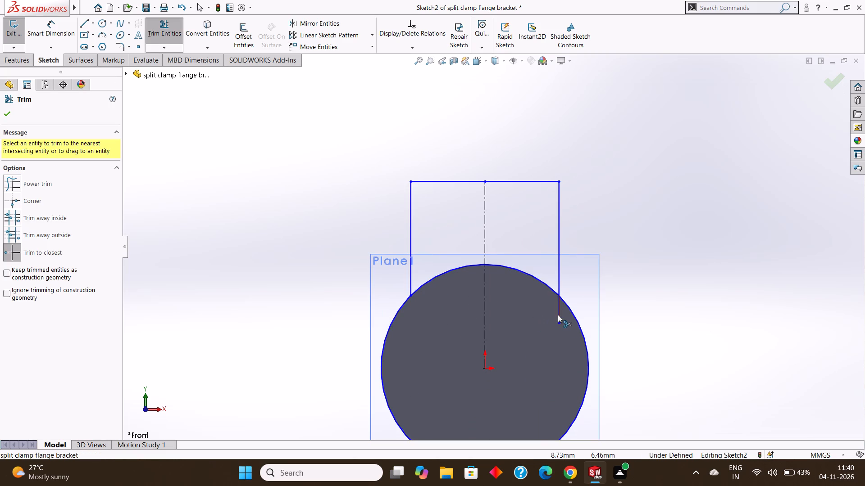
left_click(558, 315)
left_click(9, 111)
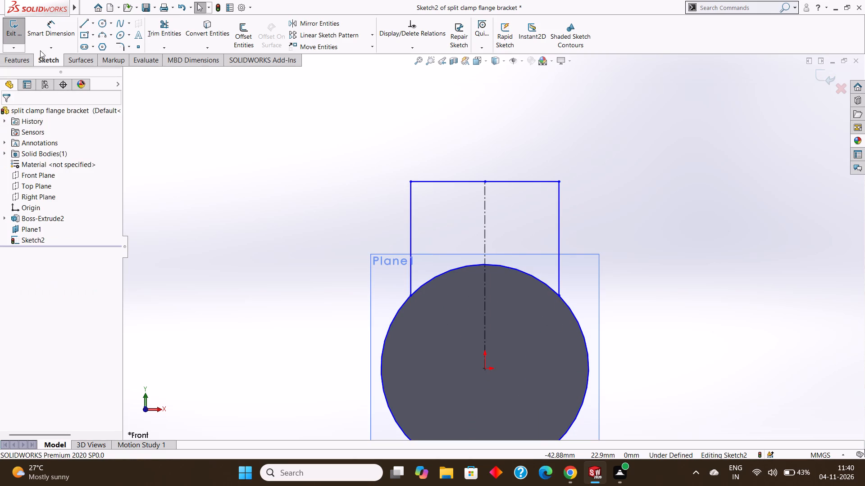
Dimension the diameter of the sketch circle that follows the cylinder's edge.
left_click(50, 26)
scroll(521, 276, "up", 2)
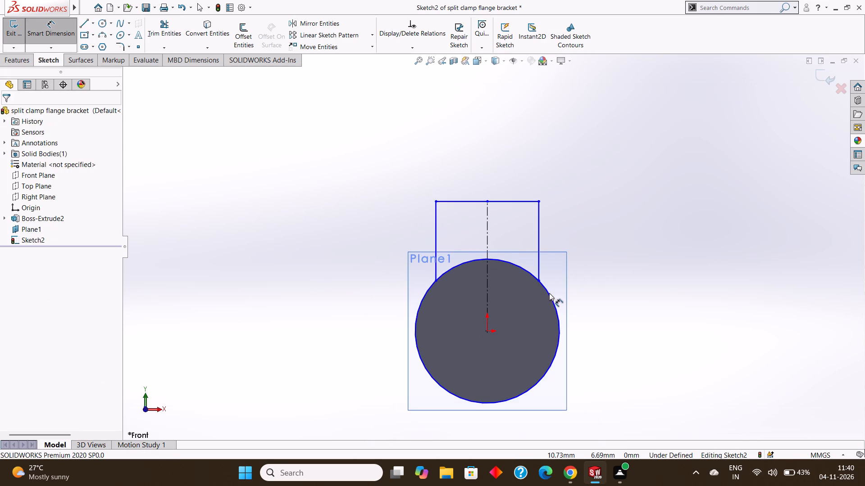
left_click(551, 295)
left_click(703, 267)
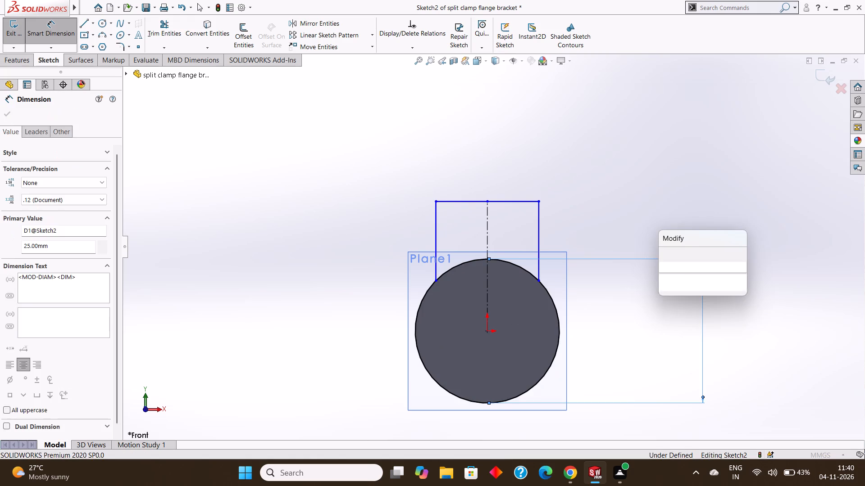
left_click(662, 257)
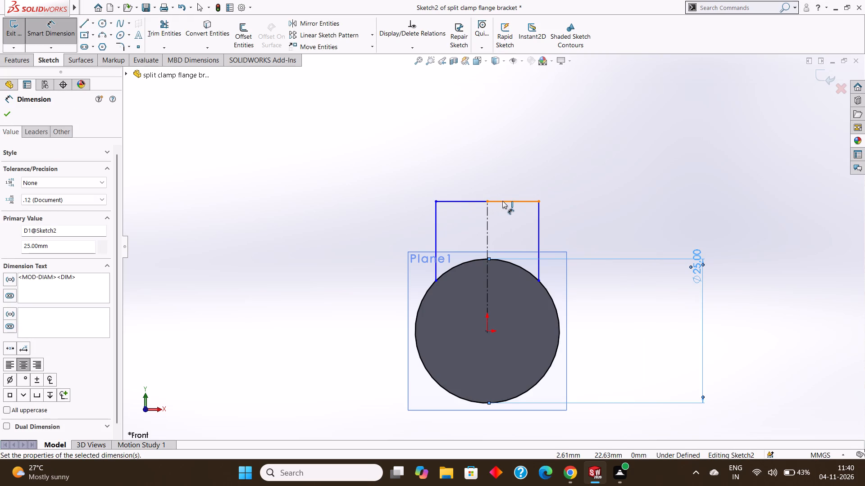
key("Escape")
key("Escape")
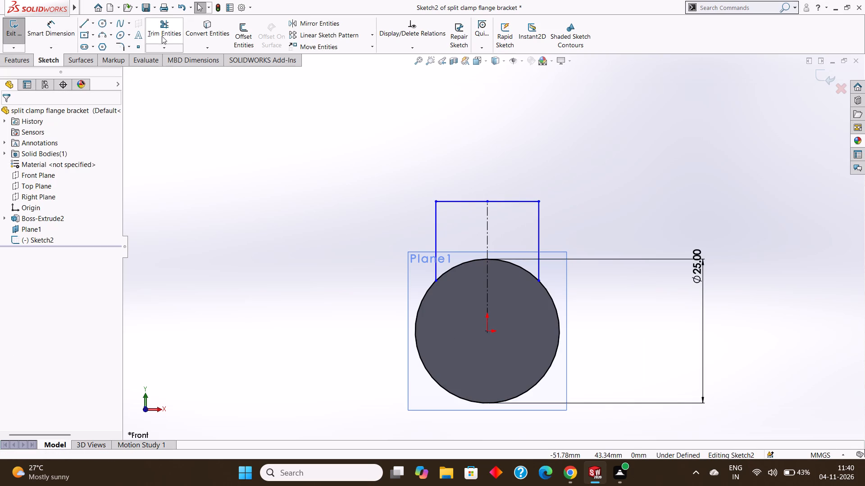
Trim away both halves of the flange's upper edge and replace them with one horizontal line joining the vertical lines' upper ends.
left_click(162, 22)
left_click(465, 201)
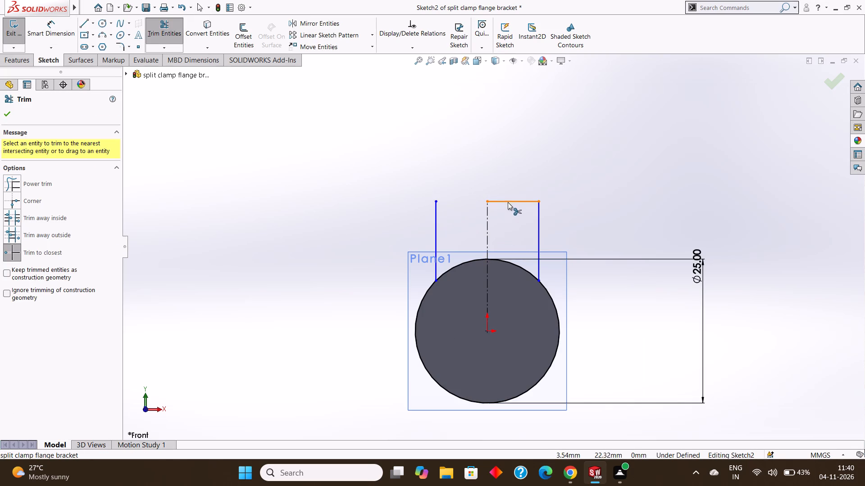
left_click(508, 201)
left_click(85, 21)
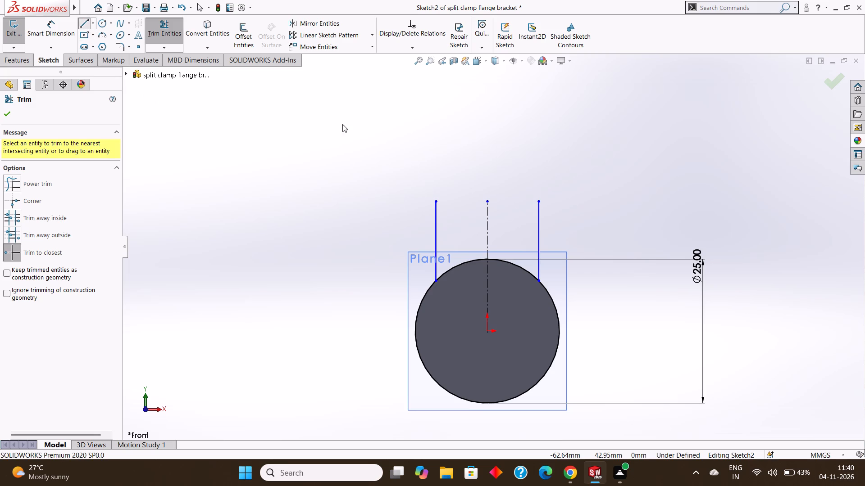
left_click(437, 199)
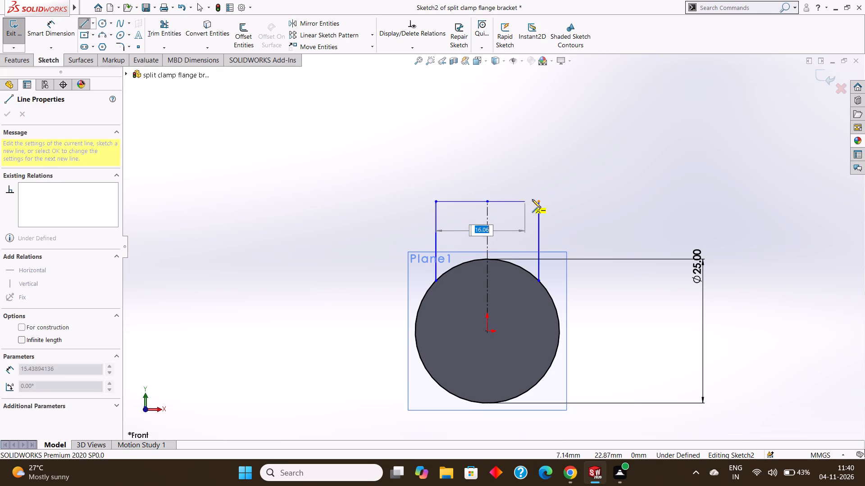
left_click(541, 201)
key("Escape")
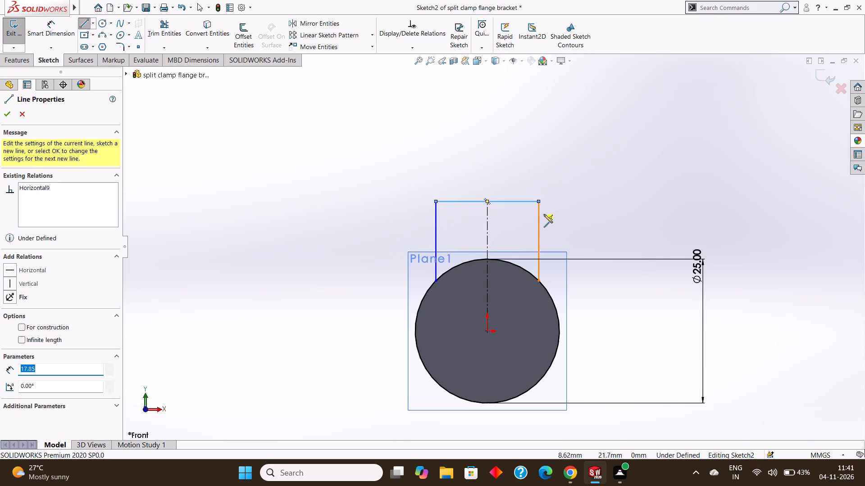
key("Escape")
key("Escape")
Dimension the lengths of the flange's right vertical line, upper horizontal line and left vertical line.
left_click(60, 28)
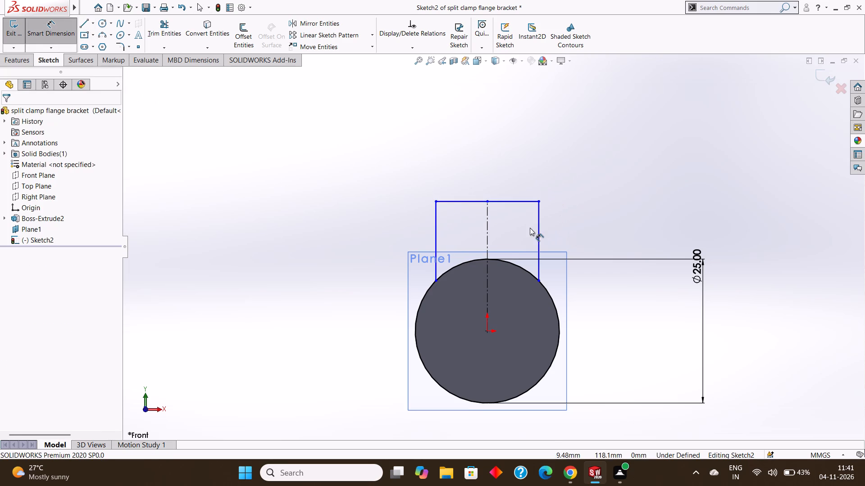
left_click(539, 224)
left_click(609, 219)
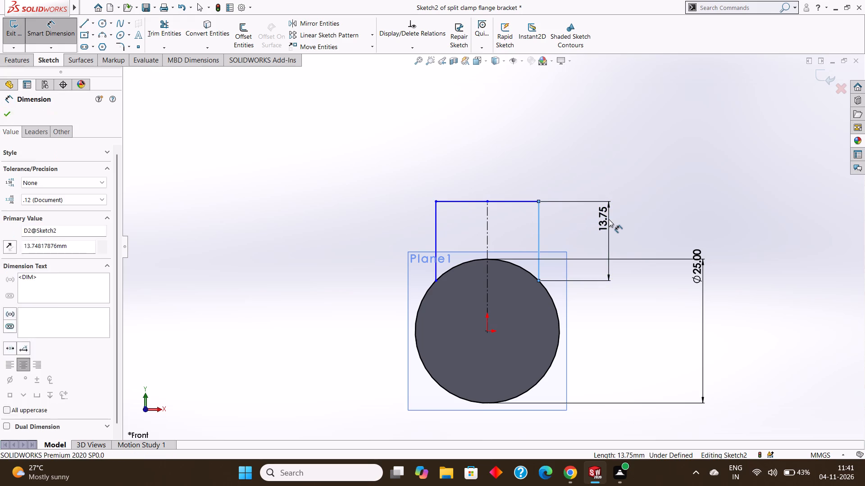
left_click(571, 202)
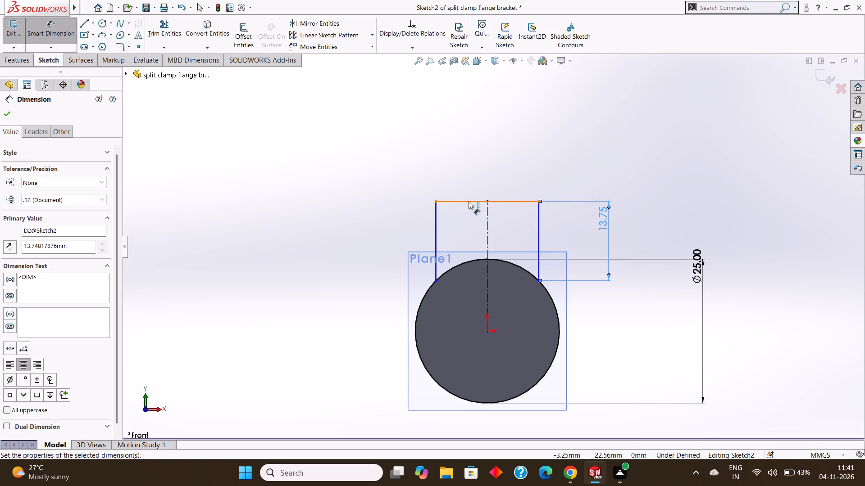
left_click(469, 201)
left_click(466, 177)
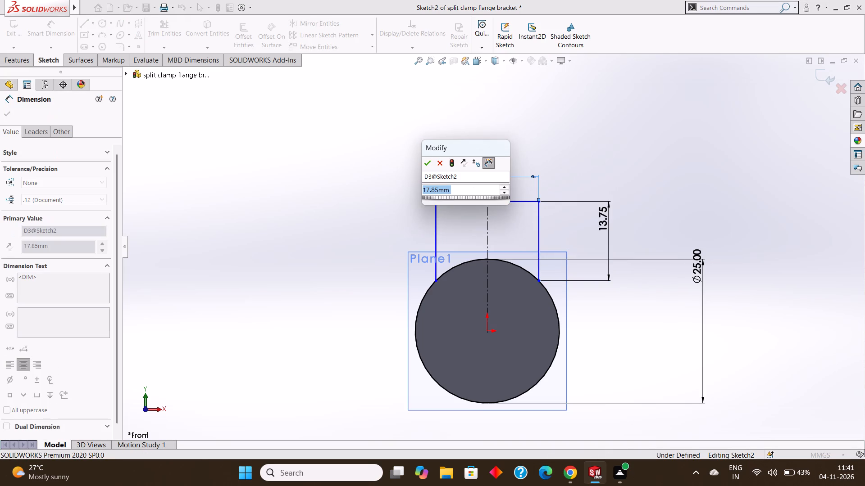
left_click(430, 162)
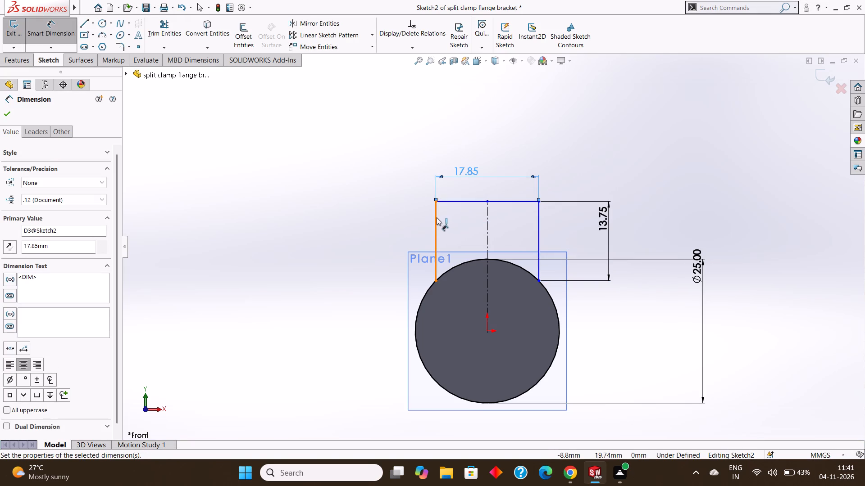
left_click(437, 217)
left_click(418, 216)
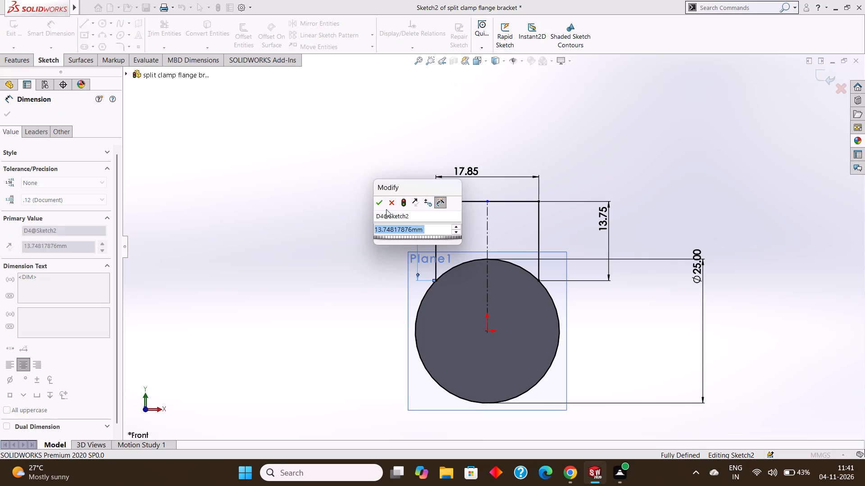
left_click(377, 206)
left_click(9, 112)
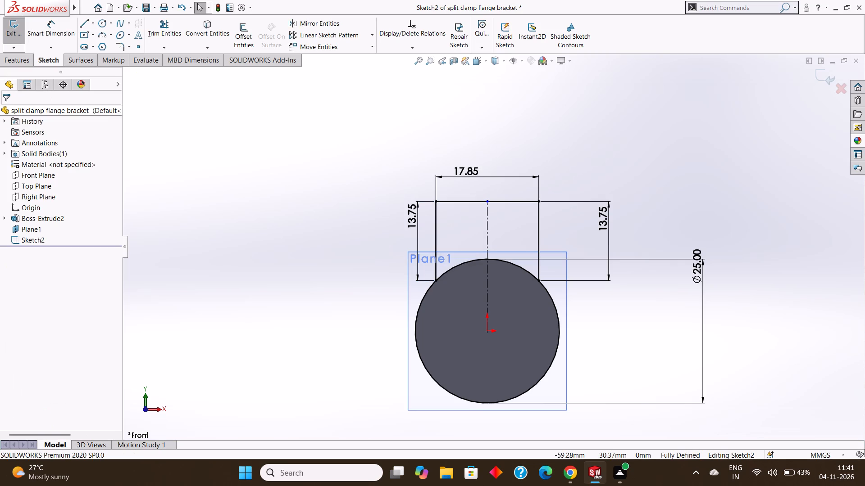
Trim the circle's large lower arc, keeping only the arc between the two vertical lines.
left_click(157, 35)
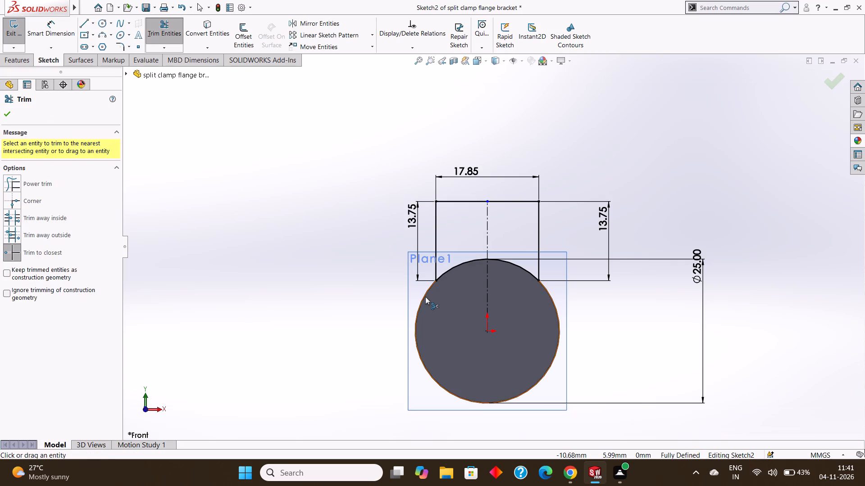
left_click(425, 297)
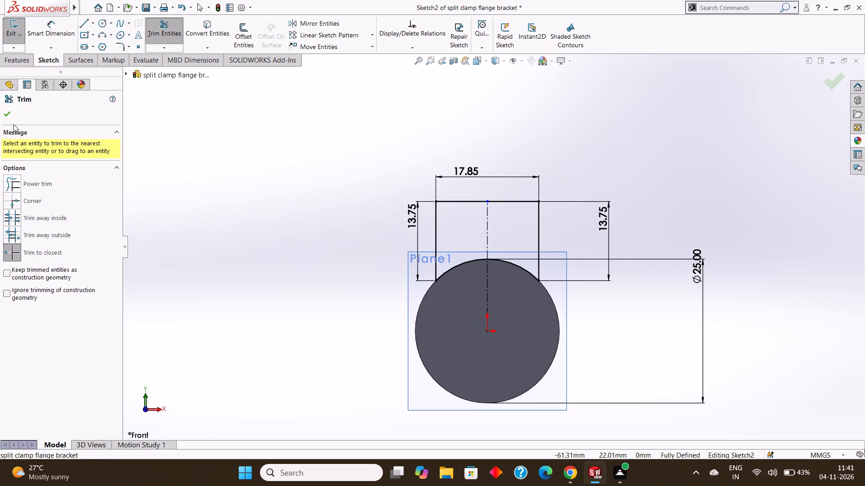
left_click(9, 113)
Start a blind boss extrusion of the closed flange profile with a 14 mm depth and check its preview against the cylinder.
left_click(16, 59)
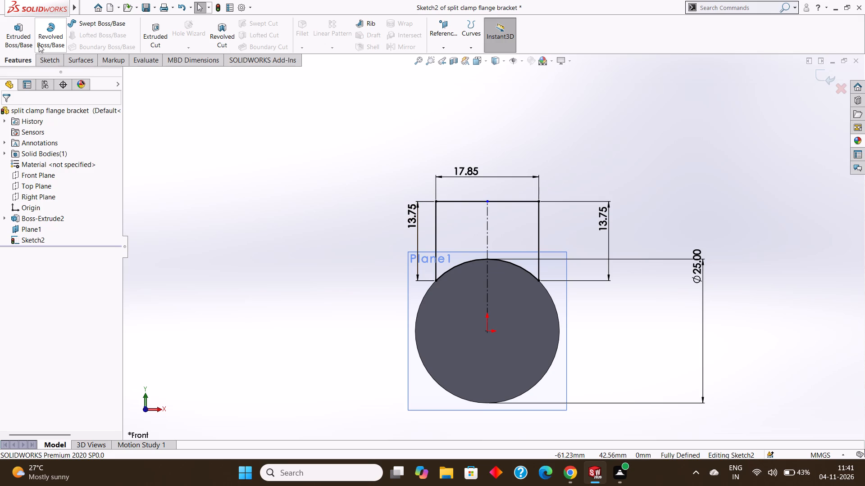
left_click(22, 40)
left_click(510, 223)
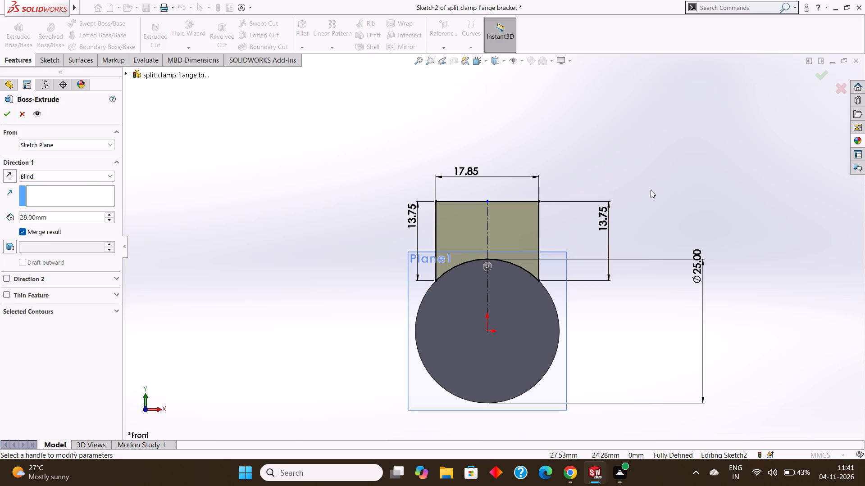
middle_click_drag(652, 187, 691, 140)
middle_click_drag(689, 142, 680, 103)
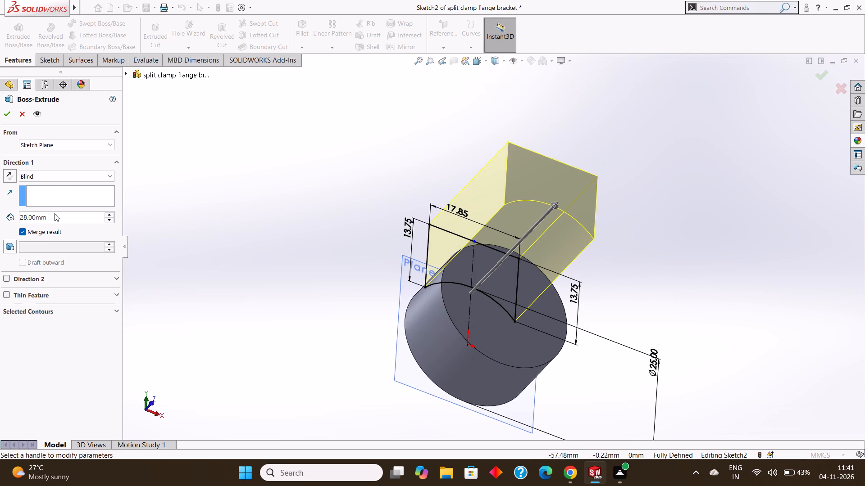
left_click(55, 213)
left_click_drag(66, 214, 10, 216)
type("14")
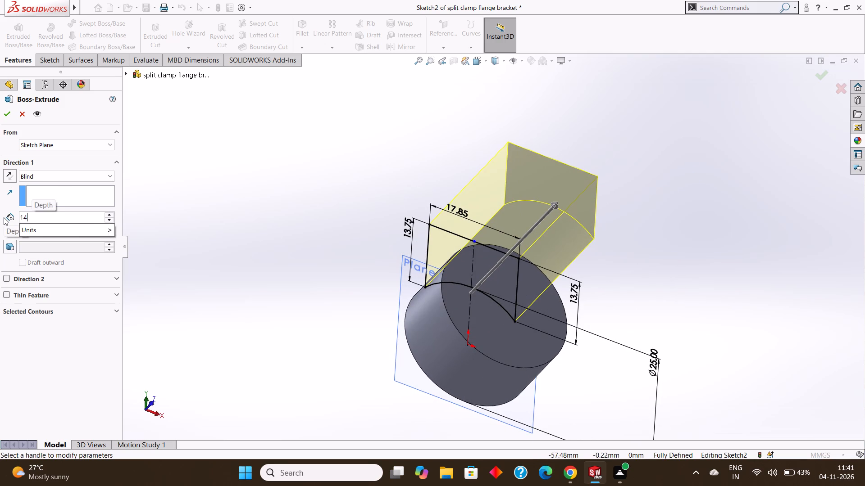
key("Return")
middle_click_drag(776, 174, 789, 141)
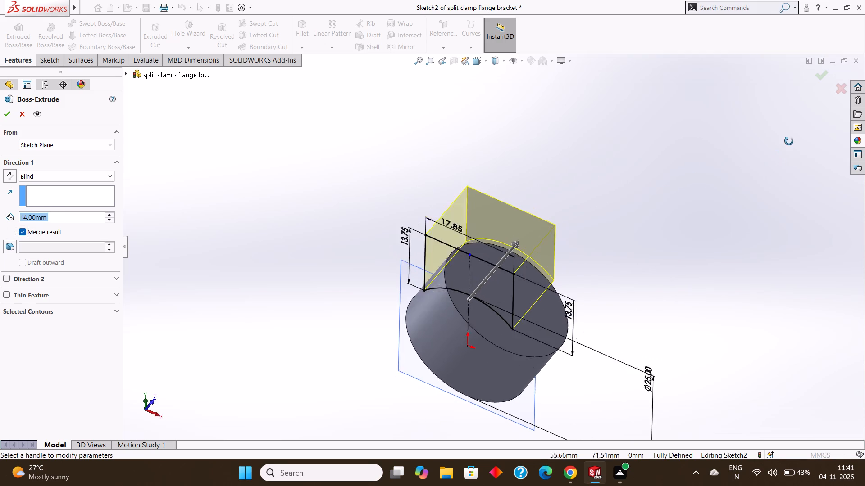
middle_click_drag(789, 141, 794, 132)
middle_click_drag(760, 154, 775, 200)
middle_click_drag(774, 198, 728, 186)
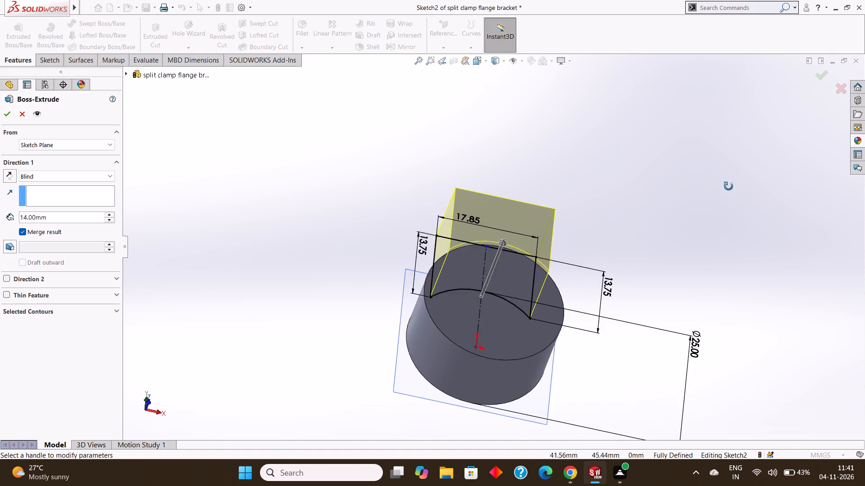
middle_click_drag(728, 186, 738, 148)
scroll(724, 171, "up", 1)
middle_click_drag(724, 171, 764, 147)
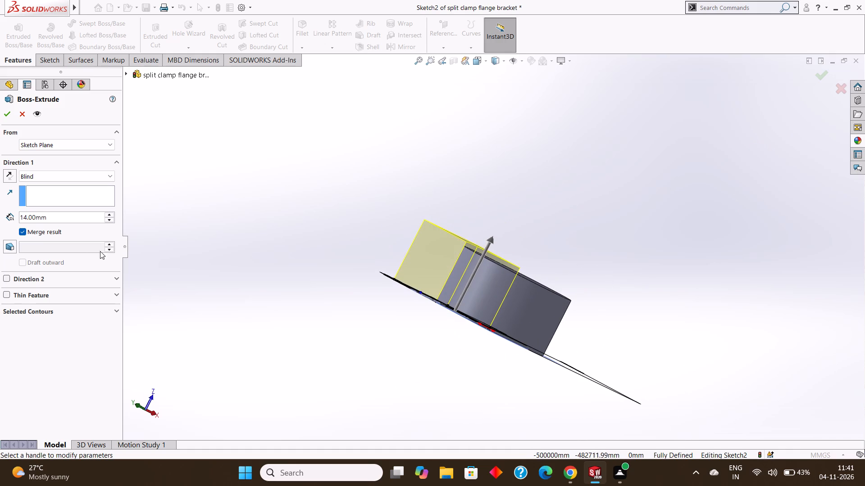
Set the flange extrusion's depth to 13 mm and complete it, merged with the cylinder.
left_click(53, 217)
left_click_drag(70, 216, 3, 224)
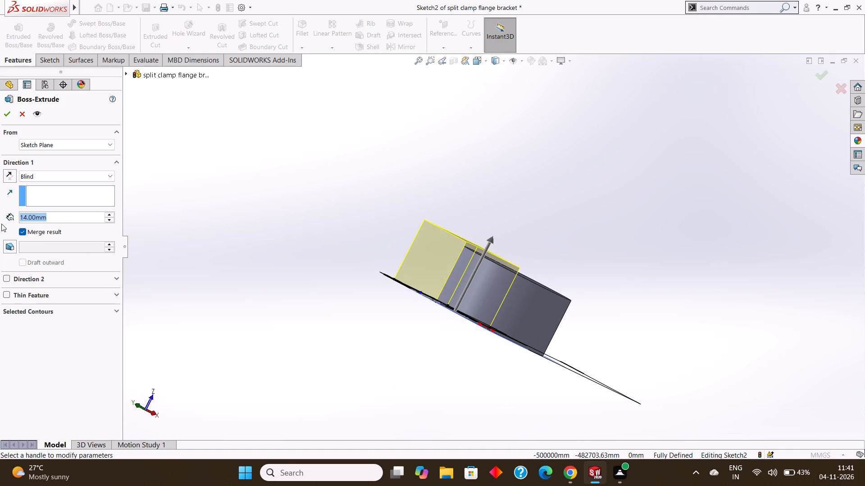
type("13")
key("Return")
scroll(748, 165, "down", 1)
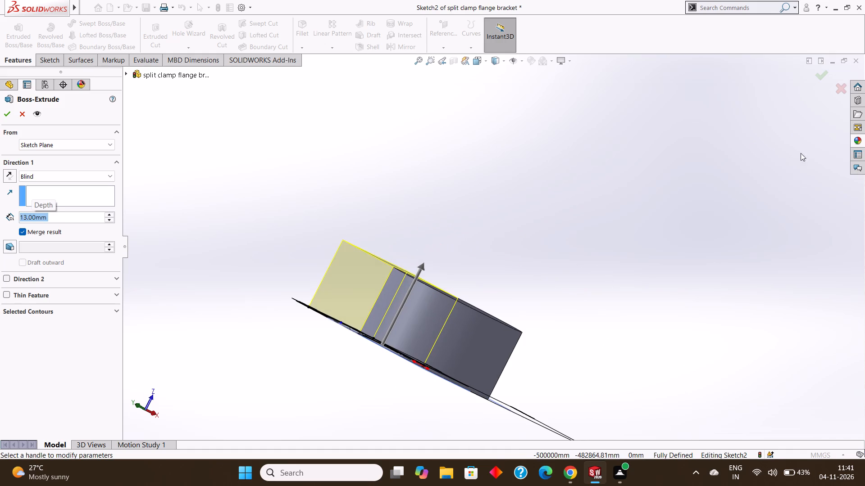
middle_click_drag(631, 192, 669, 202)
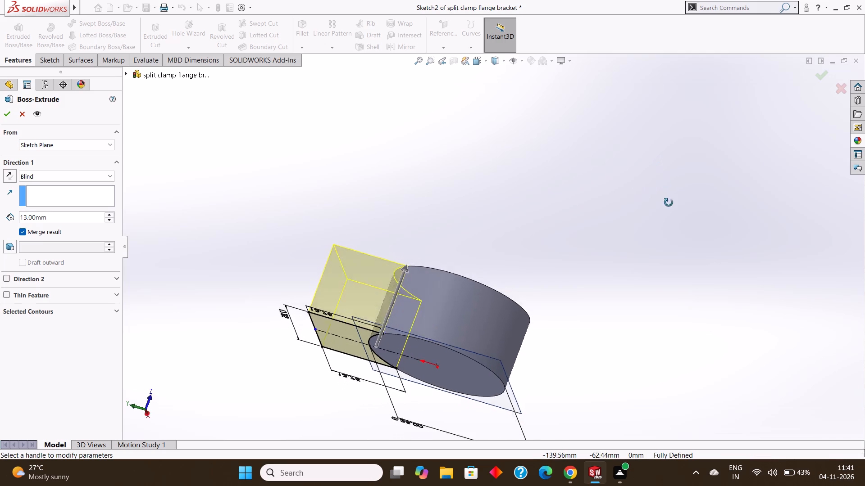
middle_click_drag(669, 202, 636, 163)
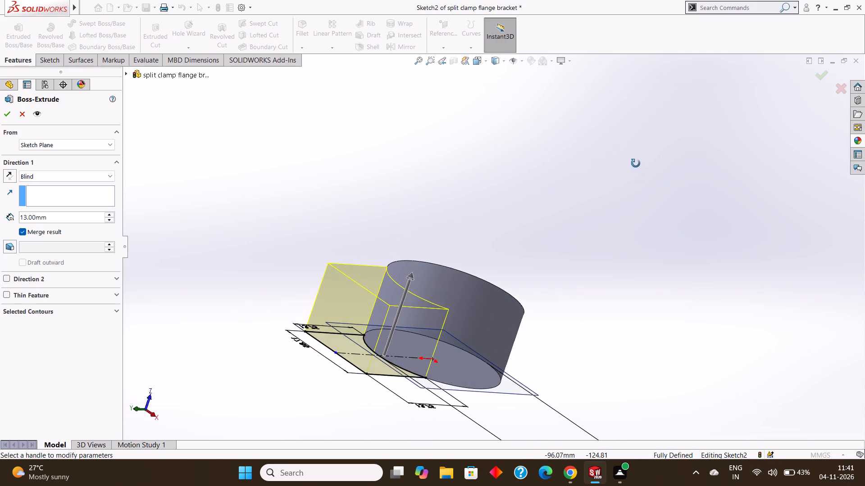
middle_click_drag(636, 163, 607, 307)
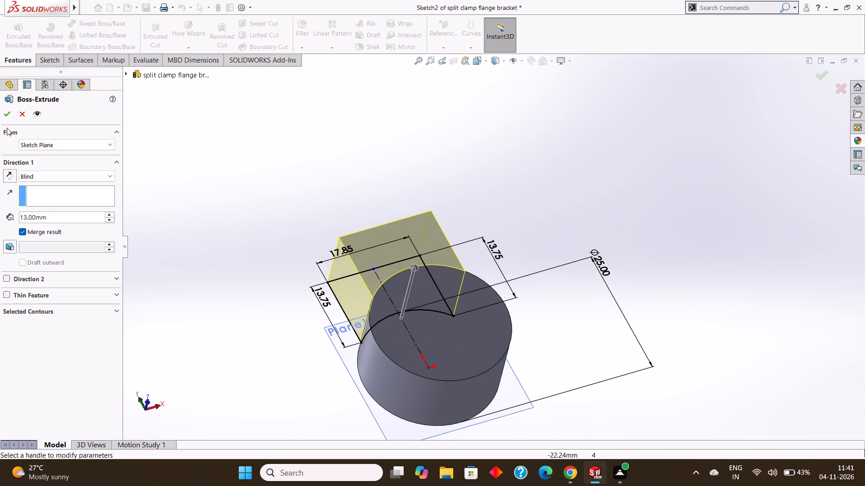
left_click(9, 118)
Examine the merged flange and cylinder body from several angles.
left_click(614, 150)
middle_click_drag(614, 156, 641, 171)
middle_click_drag(642, 173, 614, 167)
middle_click_drag(627, 170, 614, 141)
middle_click_drag(615, 177, 650, 164)
scroll(646, 163, "up", 1)
middle_click_drag(645, 163, 640, 176)
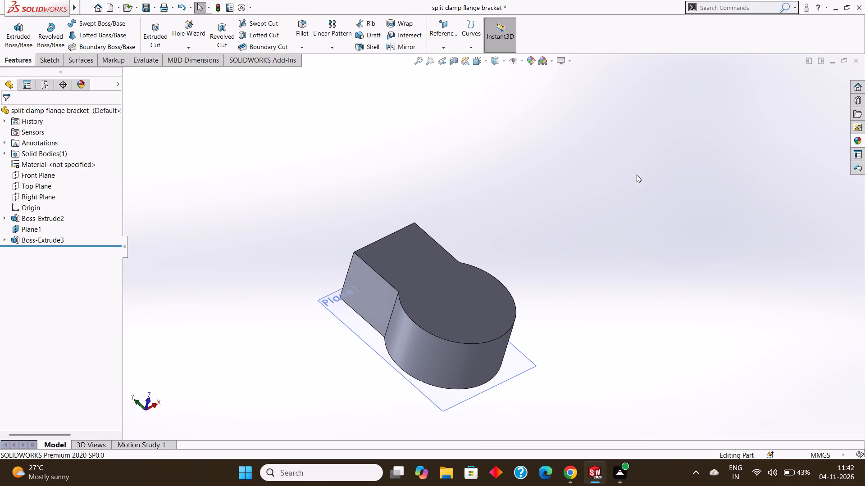
middle_click_drag(637, 172, 640, 178)
middle_click_drag(637, 175, 639, 177)
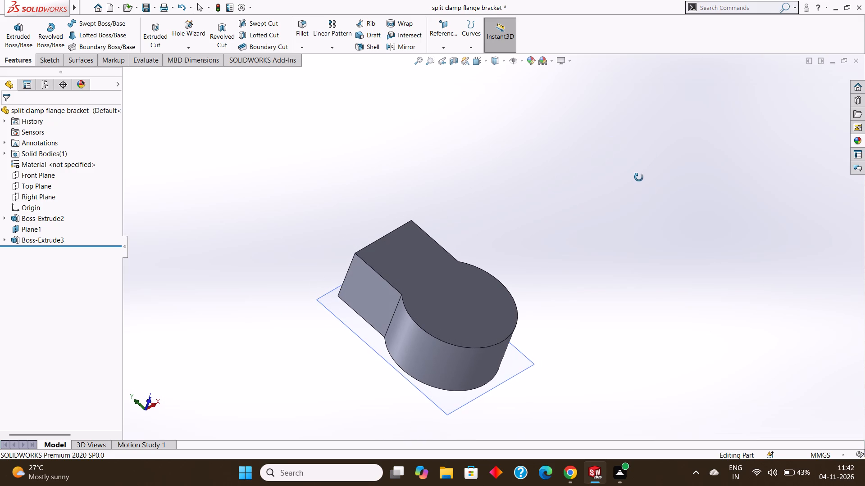
middle_click_drag(639, 177, 641, 181)
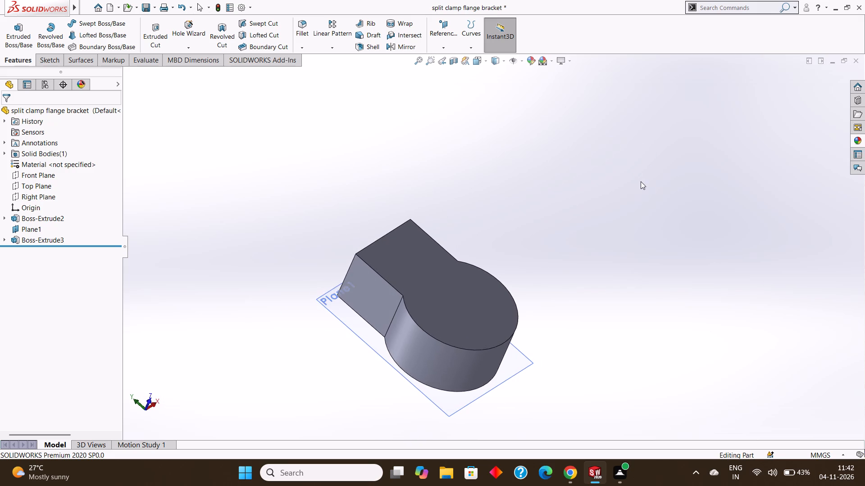
middle_click_drag(641, 181, 631, 177)
middle_click_drag(629, 179, 620, 176)
middle_click_drag(620, 175, 627, 182)
middle_click_drag(631, 179, 636, 179)
scroll(635, 178, "up", 1)
middle_click_drag(635, 178, 624, 173)
Hide Plane1.
right_click(525, 337)
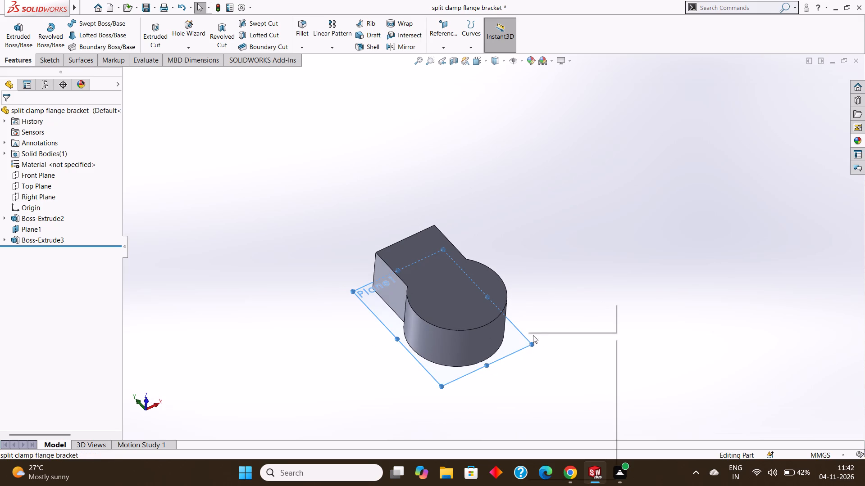
left_click(558, 326)
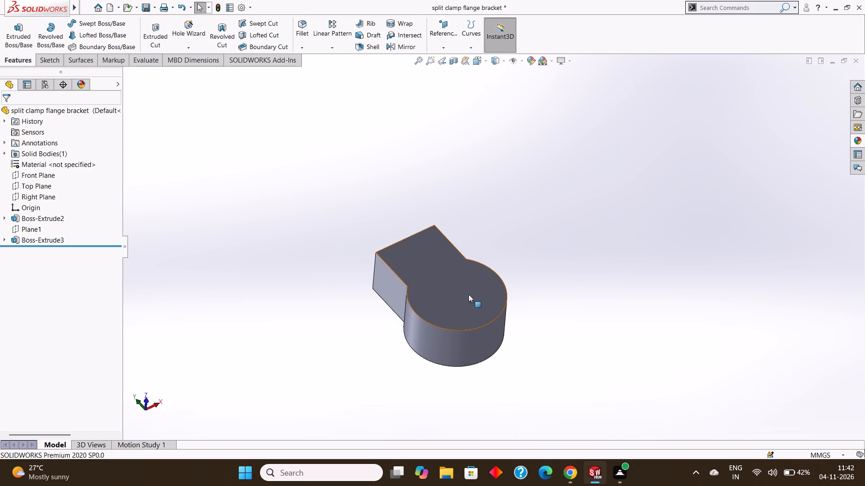
Sketch a circle about 9.6 mm in diameter on the cylinder's end face, centred on the origin.
left_click(468, 292)
left_click(510, 265)
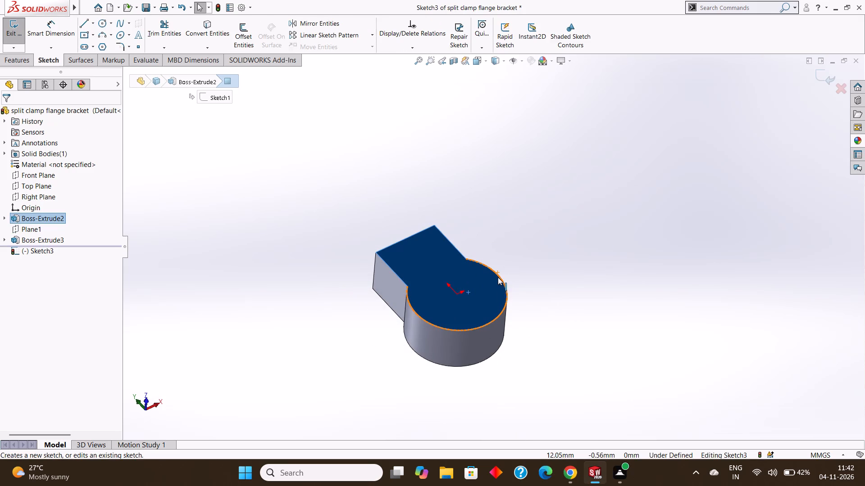
key("ctrl+8")
key("Escape")
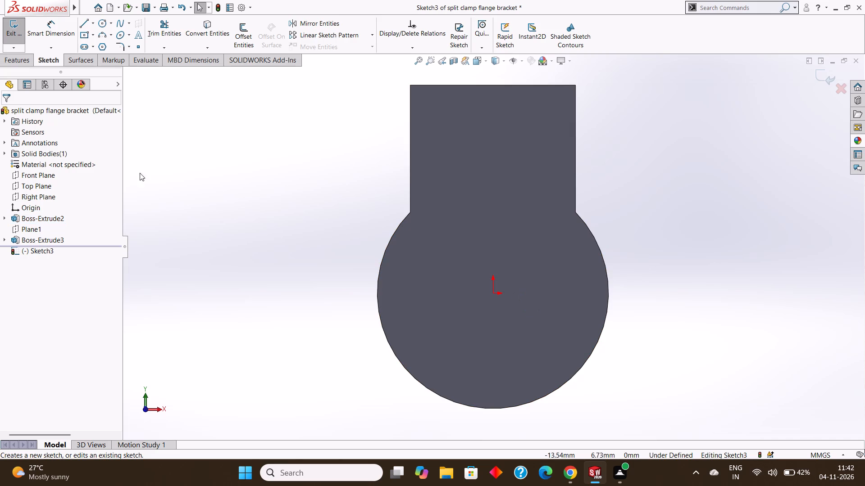
left_click(274, 110)
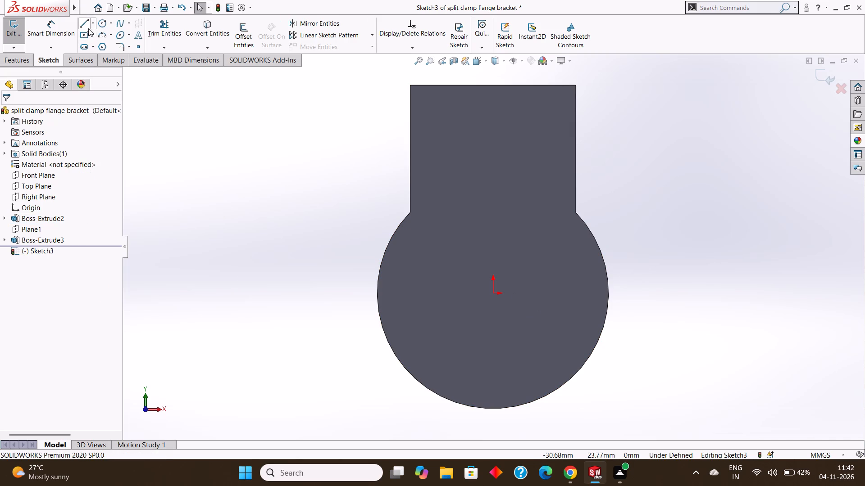
left_click(100, 24)
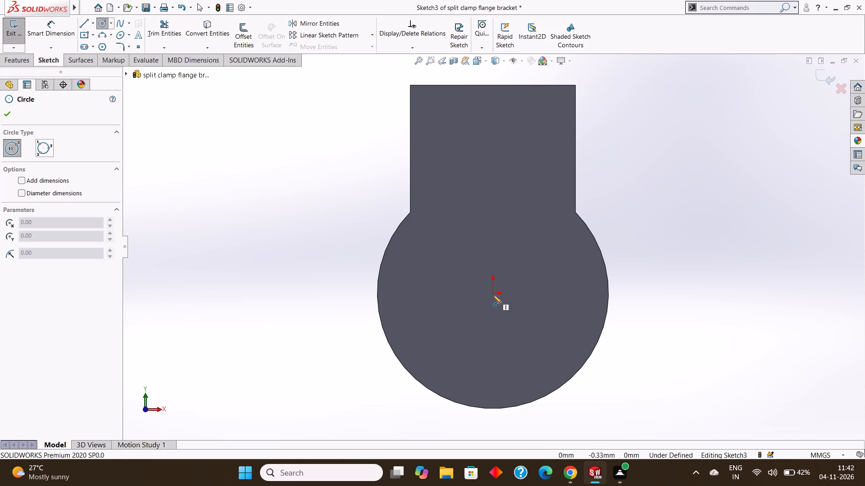
left_click_drag(493, 293, 524, 322)
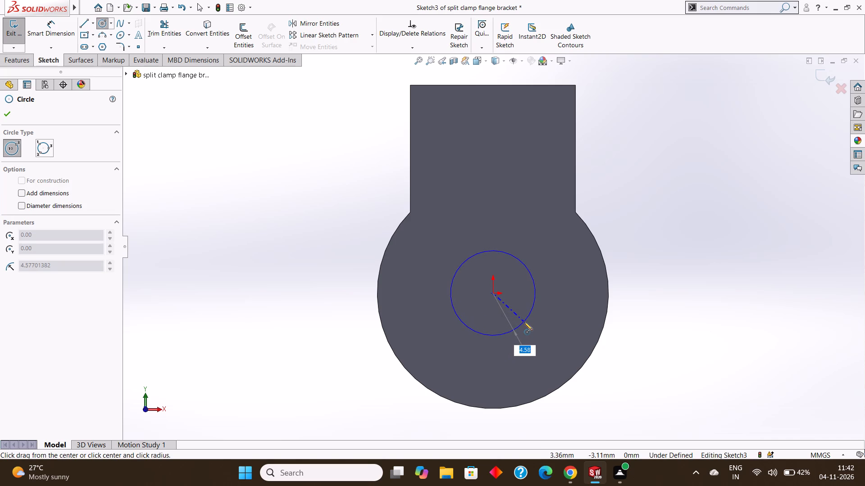
left_click_drag(524, 322, 527, 319)
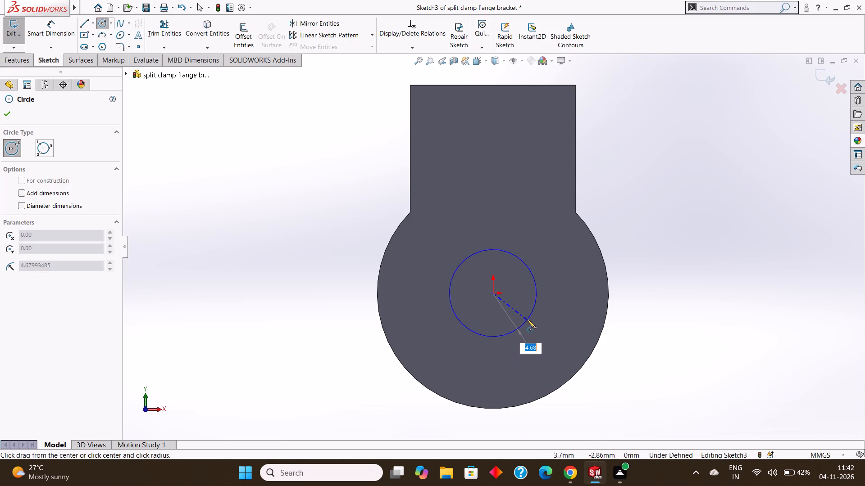
left_click_drag(527, 319, 529, 319)
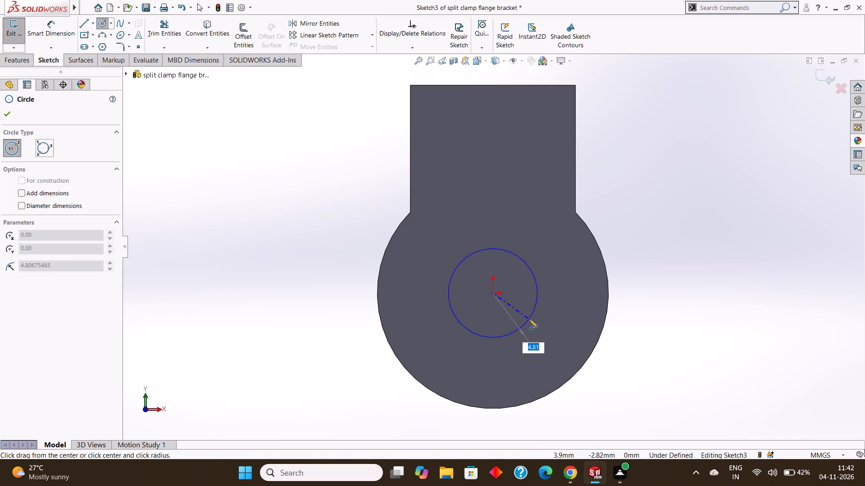
left_click_drag(529, 319, 529, 319)
left_click(9, 115)
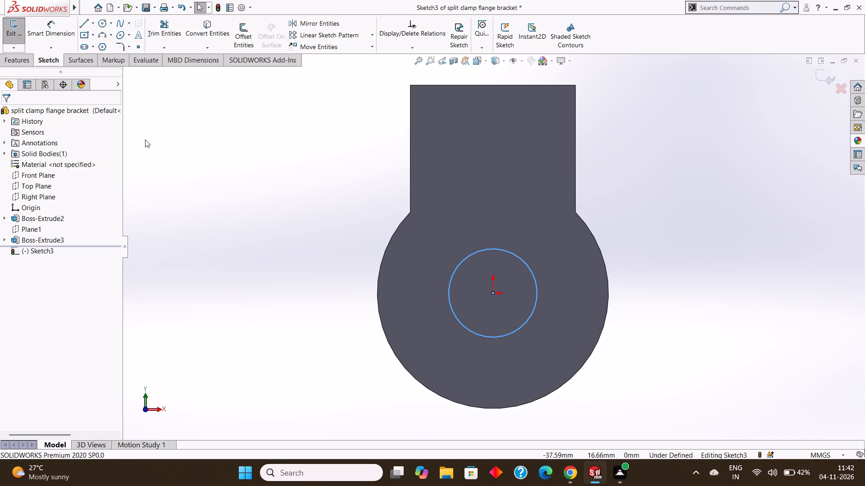
Dimension the circle's diameter and set it to 12 mm.
left_click(54, 25)
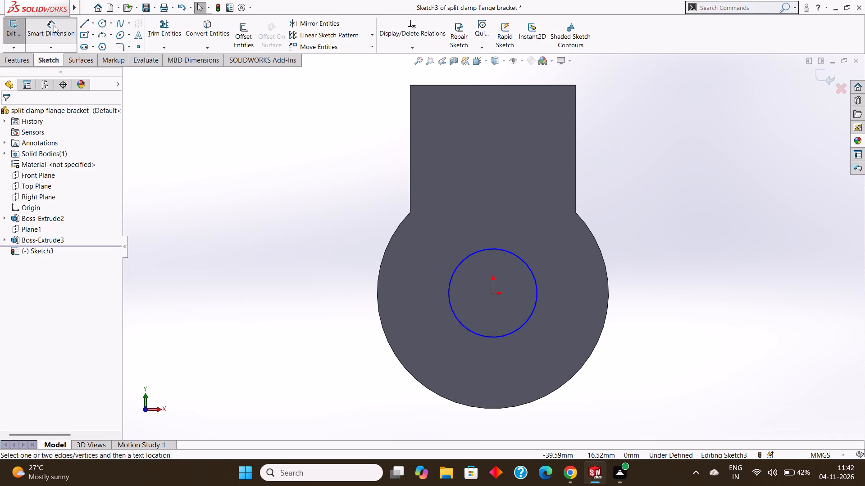
left_click(492, 248)
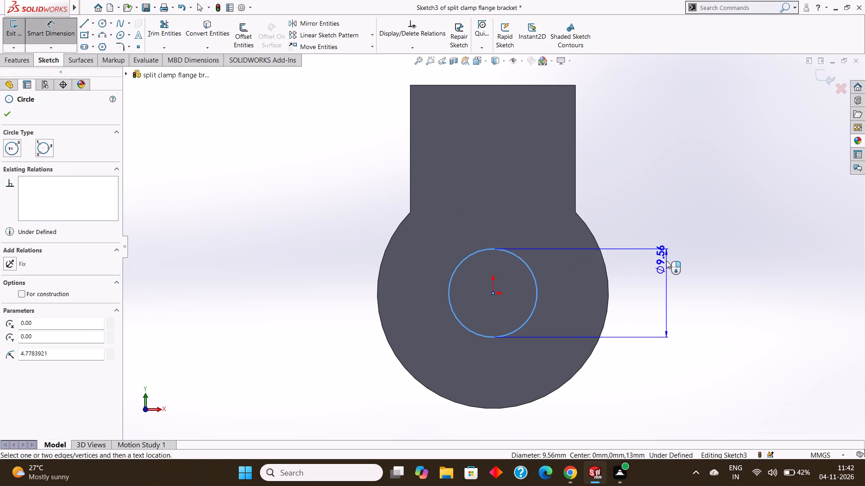
left_click(666, 261)
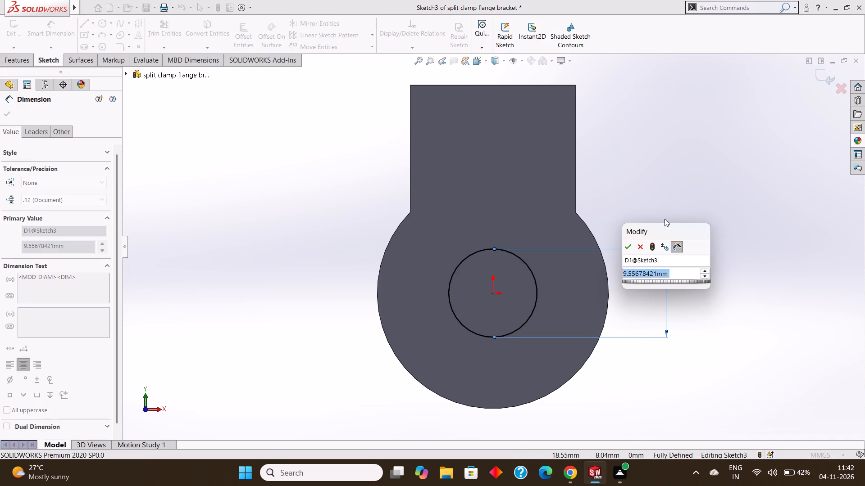
type("12")
key("Return")
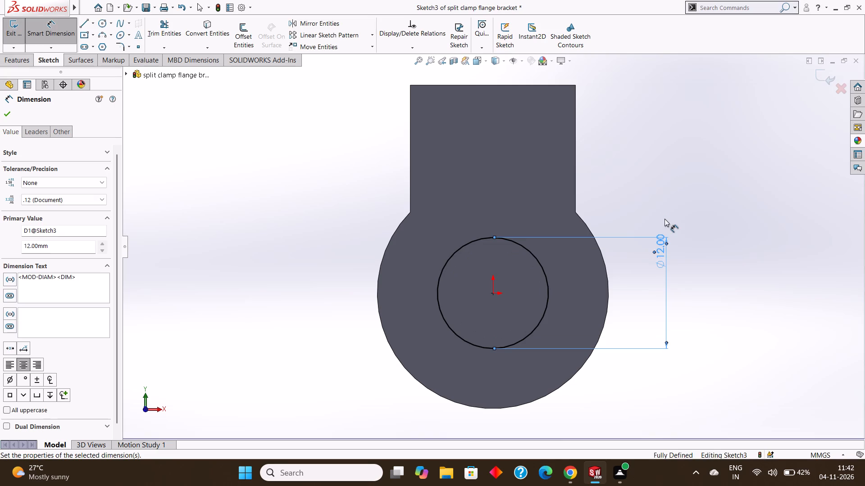
left_click(9, 116)
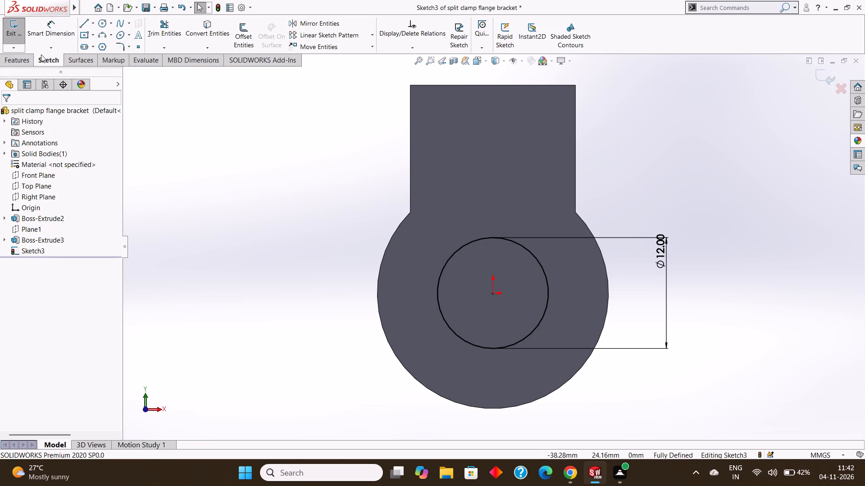
Cut the 12 mm circle through the cylinder with a blind extruded cut 13 mm deep.
left_click(29, 57)
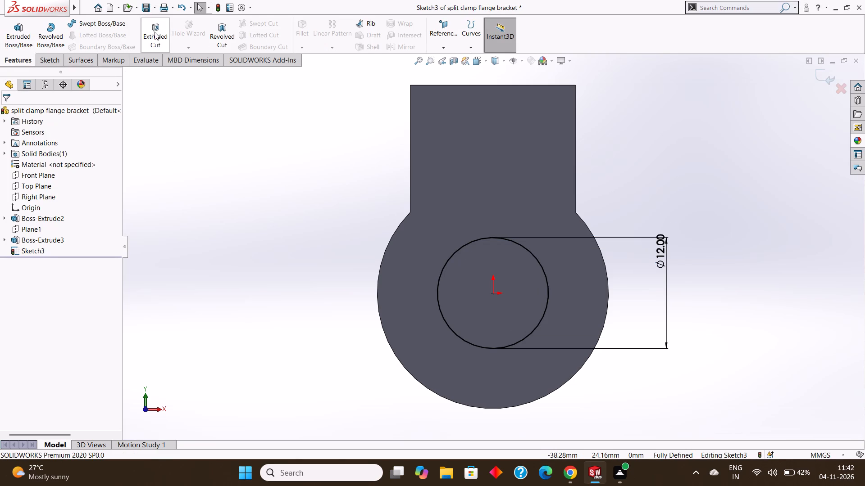
left_click(153, 32)
middle_click_drag(253, 199, 283, 121)
middle_click_drag(266, 166, 274, 145)
left_click(3, 116)
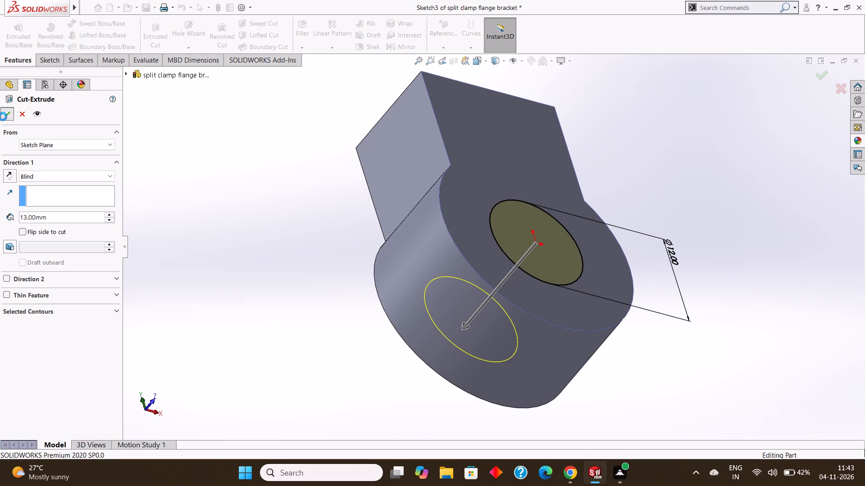
left_click(690, 107)
Sketch a circle of 8 mm radius on the face around the bore, centred on the origin.
scroll(697, 108, "up", 1)
middle_click_drag(694, 108, 674, 151)
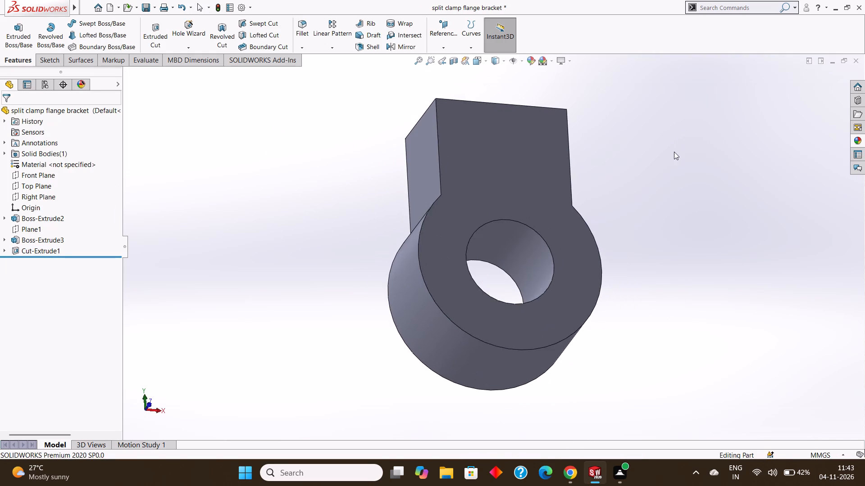
left_click(500, 170)
left_click(541, 147)
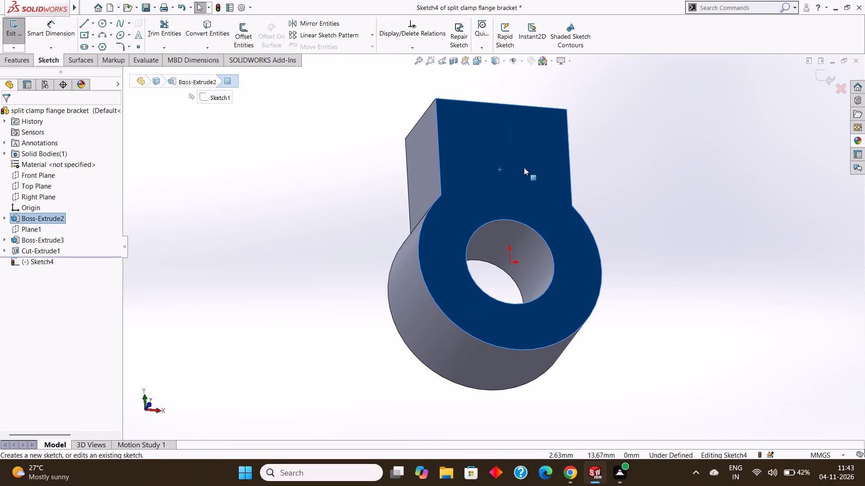
key("ctrl+8")
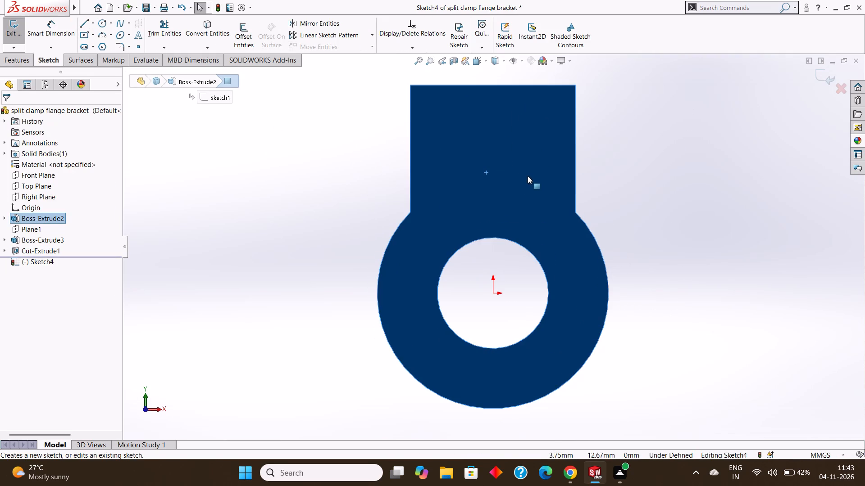
key("Escape")
left_click(105, 23)
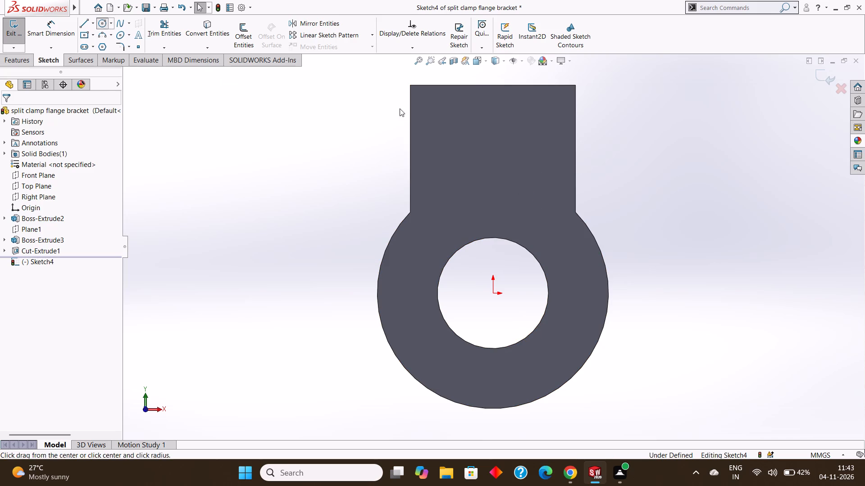
left_click_drag(494, 295, 502, 231)
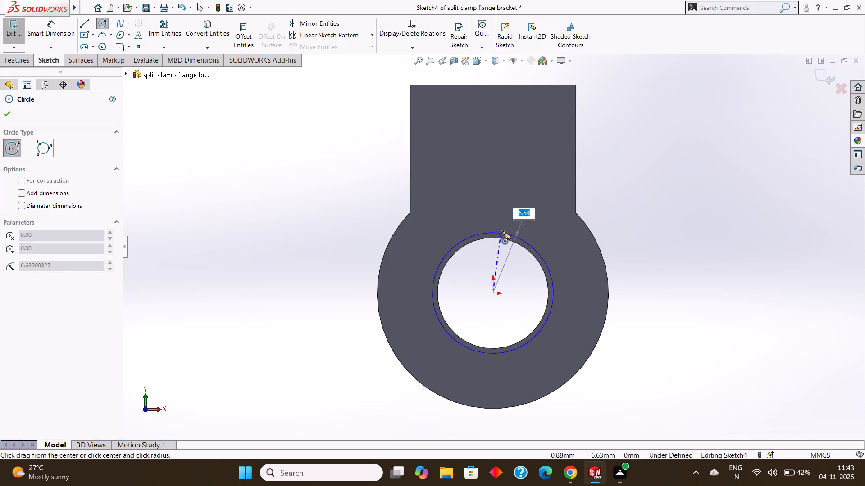
left_click_drag(502, 231, 502, 228)
key("BackSpace")
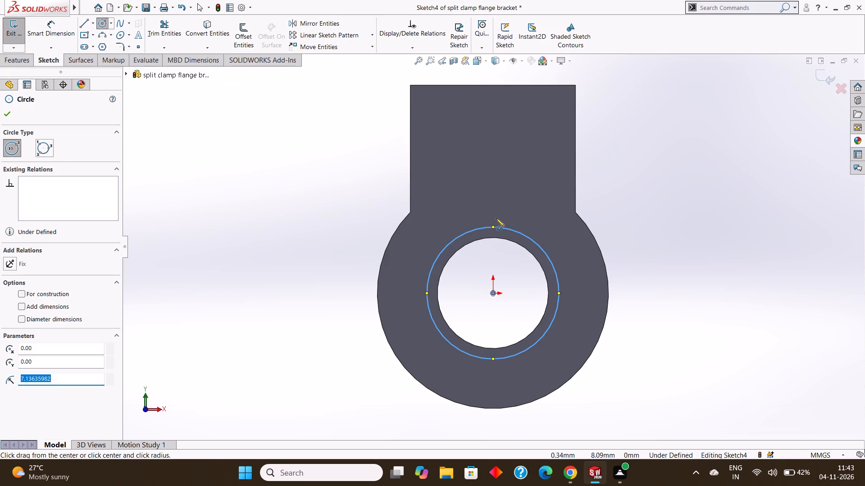
key("8")
key("Return")
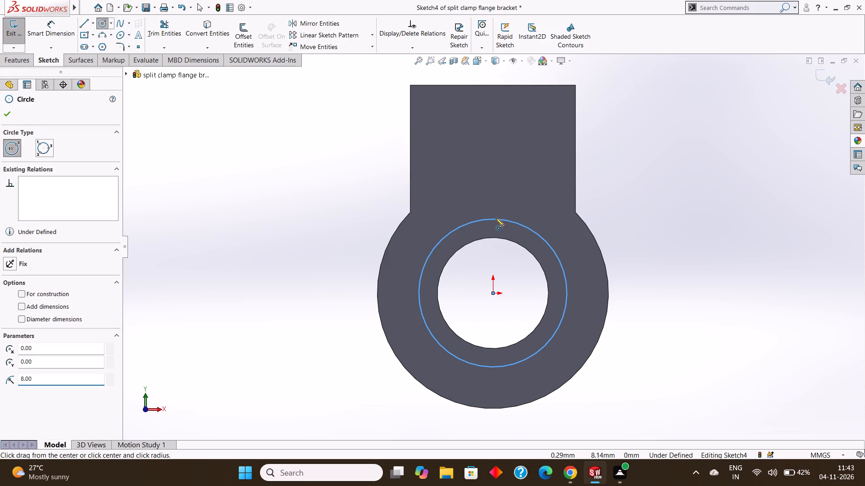
key("Escape")
key("Escape")
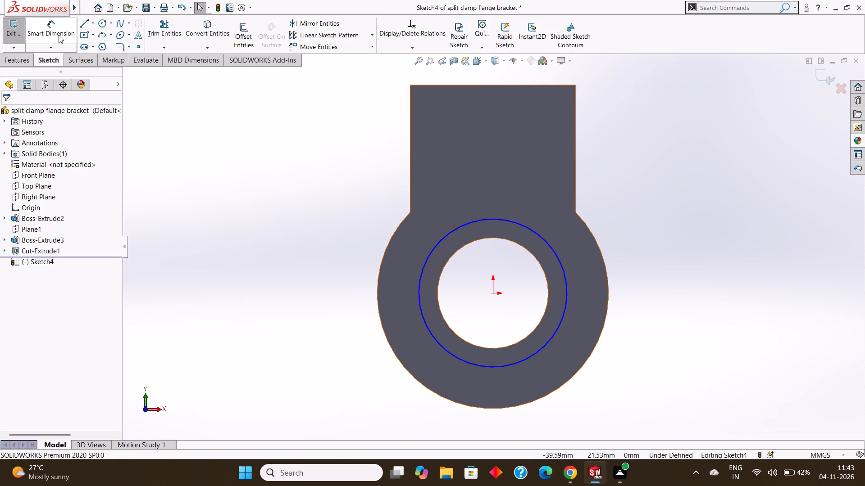
Add a 16 mm diameter dimension to the new circle.
left_click(59, 32)
left_click(507, 219)
left_click(692, 216)
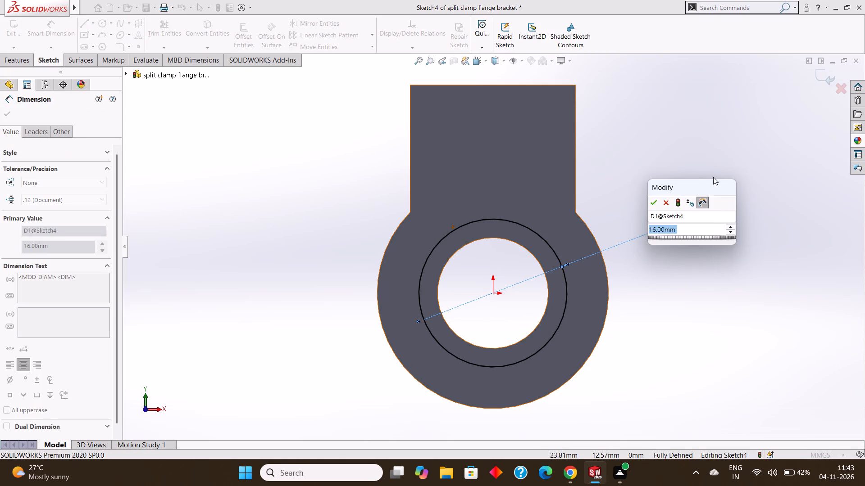
left_click(655, 204)
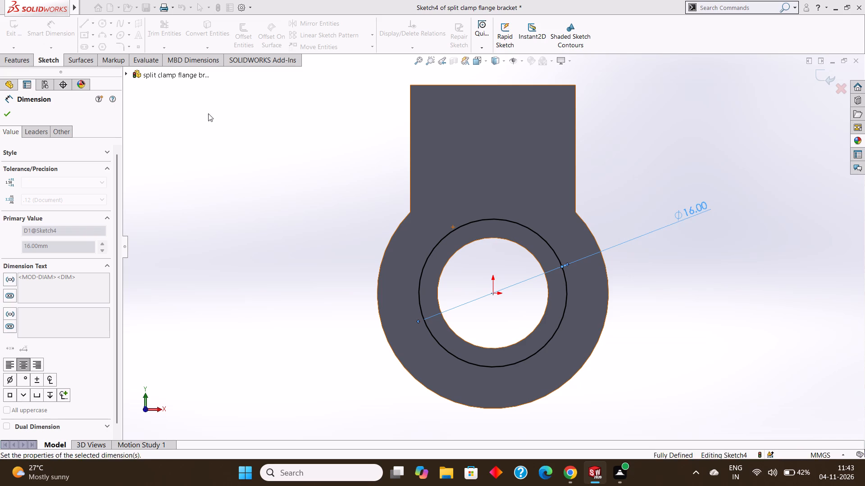
left_click(6, 111)
Cut the 16 mm circle as a blind counterbore 2 mm deep around the bore.
left_click(17, 58)
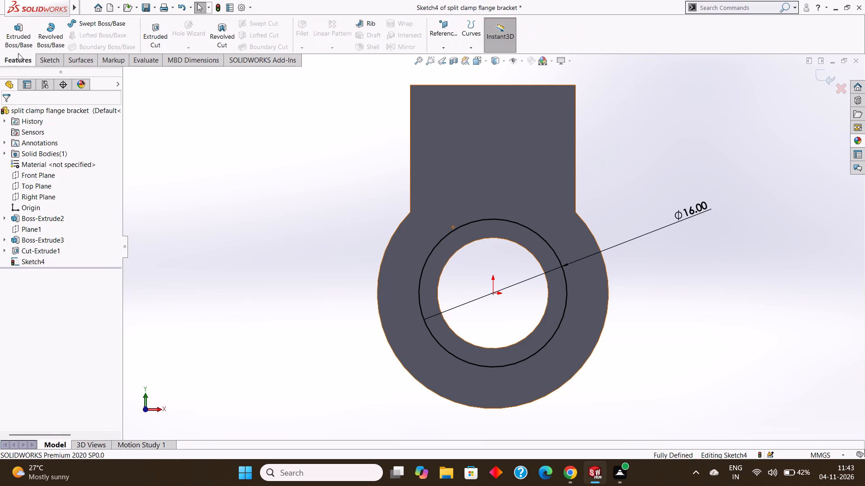
left_click(147, 35)
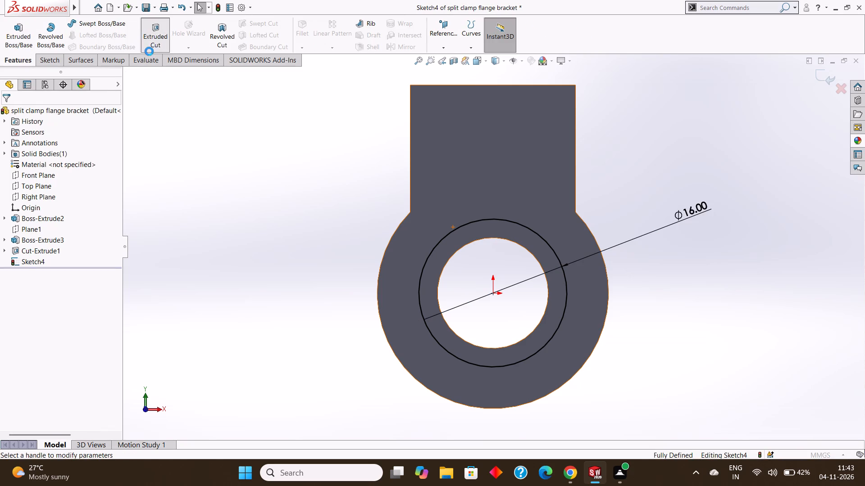
middle_click_drag(802, 261, 796, 175)
left_click(57, 219)
left_click_drag(73, 217, 6, 214)
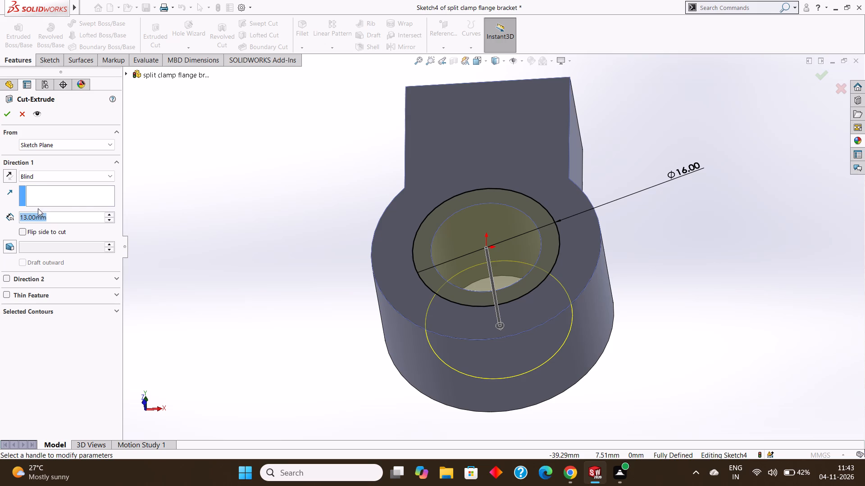
key("2")
key("Return")
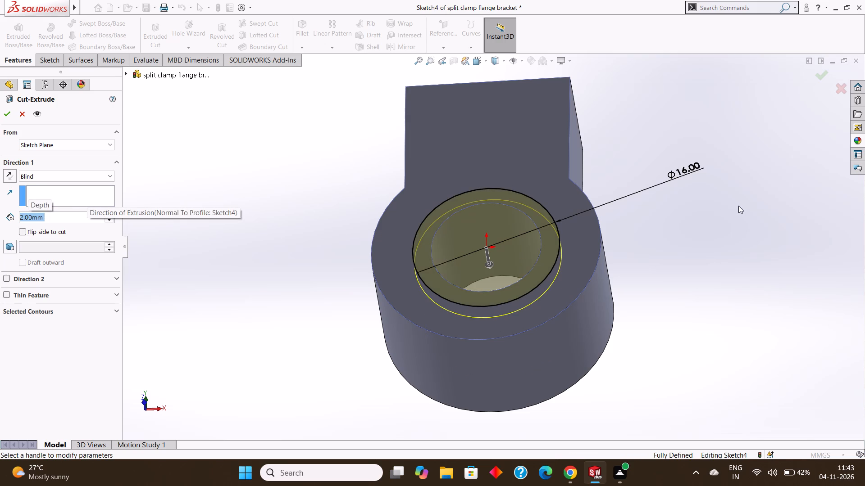
middle_click_drag(701, 233, 719, 155)
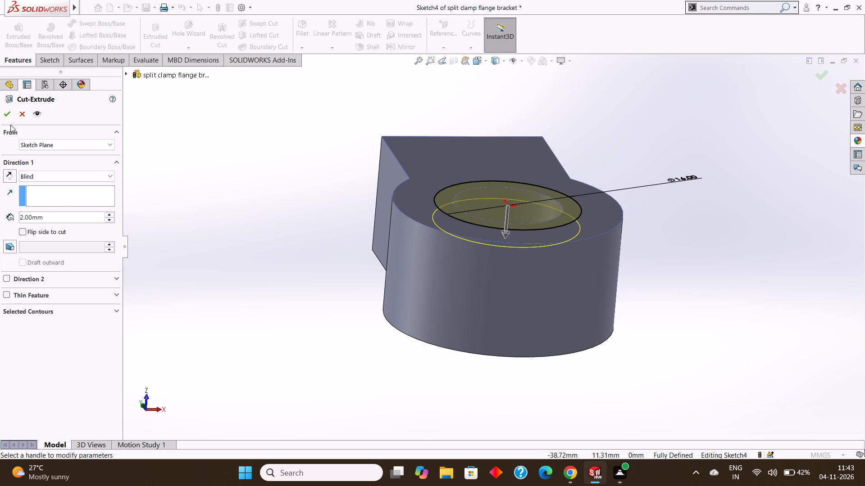
left_click(12, 116)
Examine the bore and its counterbore from several angles.
left_click(261, 181)
middle_click_drag(273, 173, 277, 197)
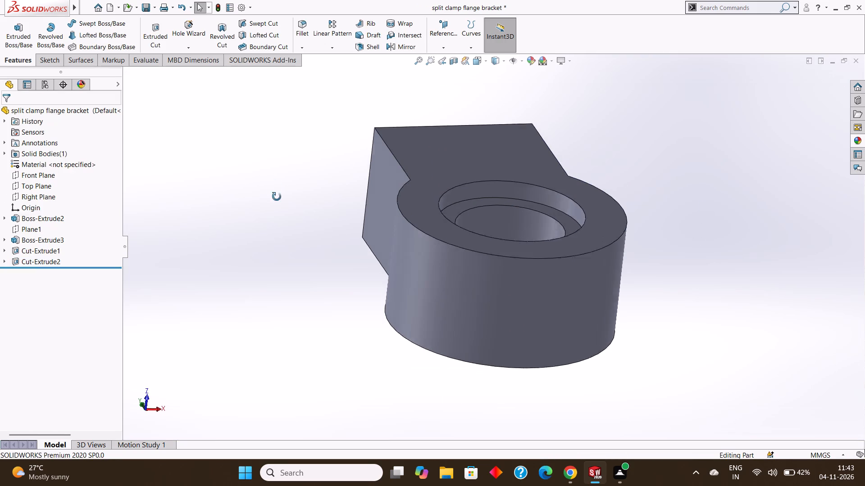
middle_click_drag(277, 197, 270, 234)
scroll(287, 209, "up", 2)
middle_click_drag(291, 207, 310, 199)
middle_click_drag(305, 195, 304, 204)
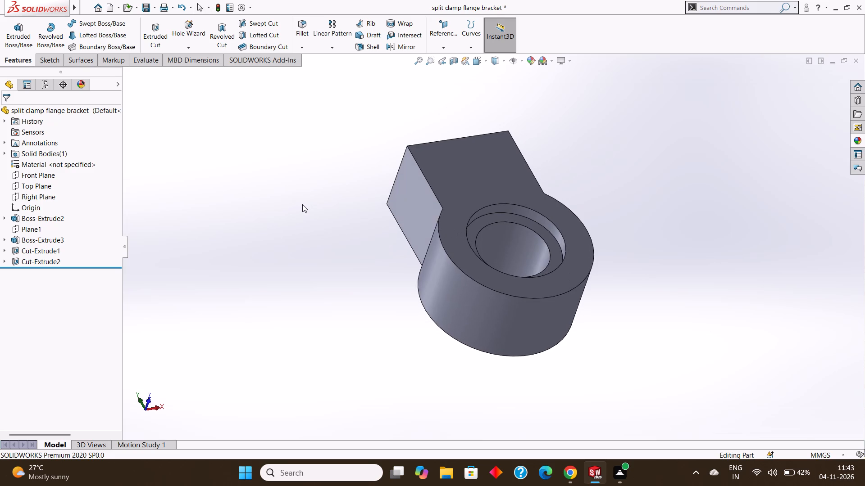
middle_click_drag(302, 208, 307, 227)
middle_click_drag(301, 223, 291, 207)
middle_click_drag(289, 208, 293, 216)
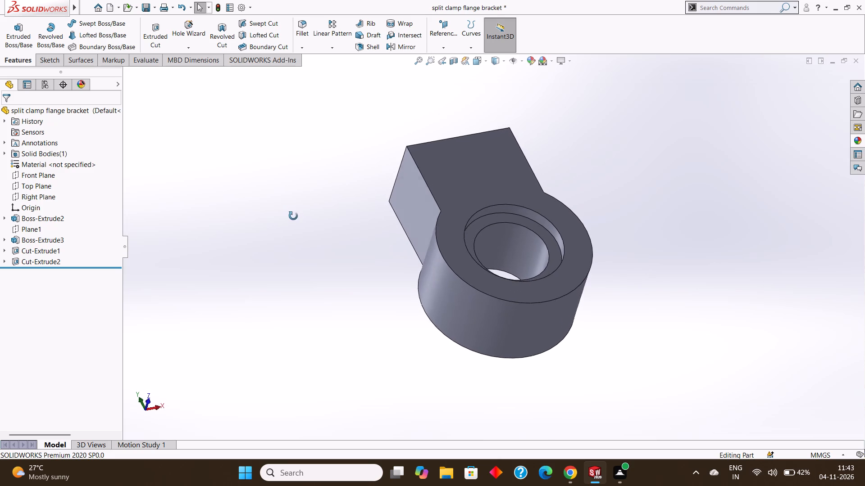
middle_click_drag(293, 216, 293, 221)
middle_click(248, 229)
middle_click_drag(296, 240, 247, 252)
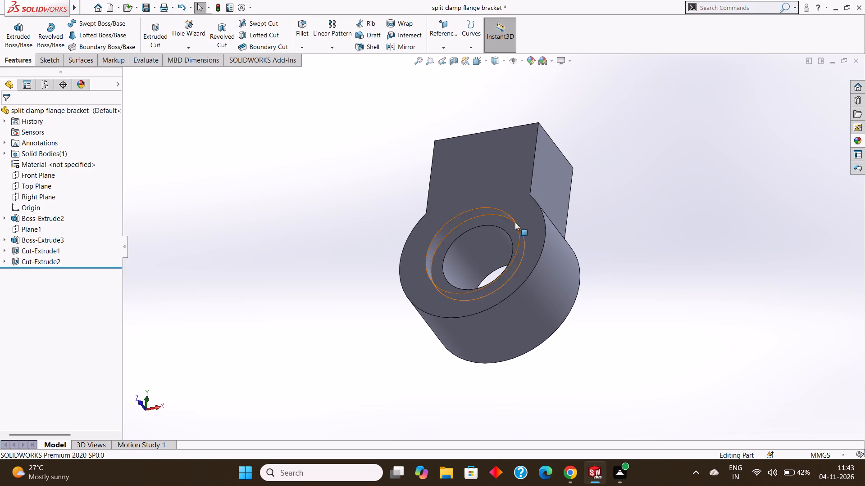
middle_click_drag(548, 218, 565, 238)
middle_click(618, 239)
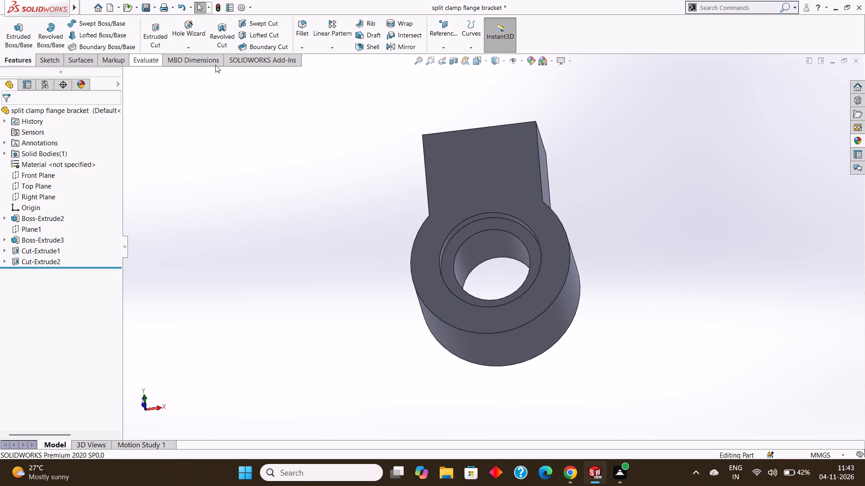
Create a reference plane offset 0 mm from the Front Plane.
left_click(445, 48)
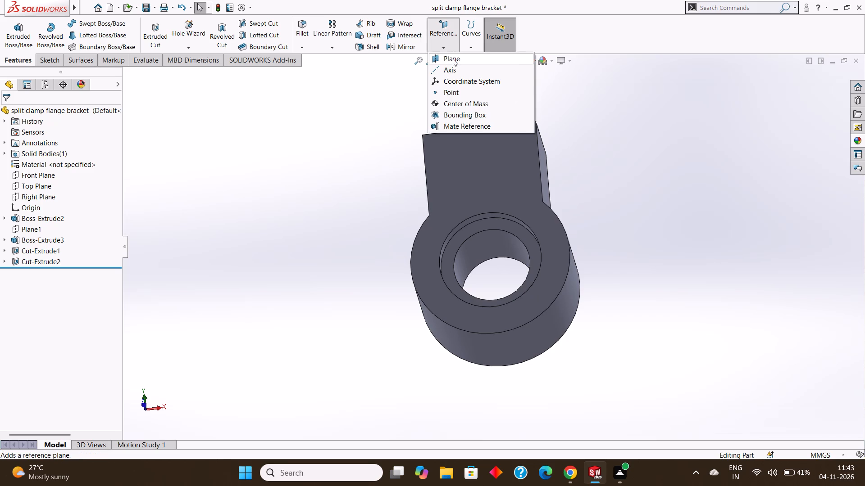
left_click(453, 58)
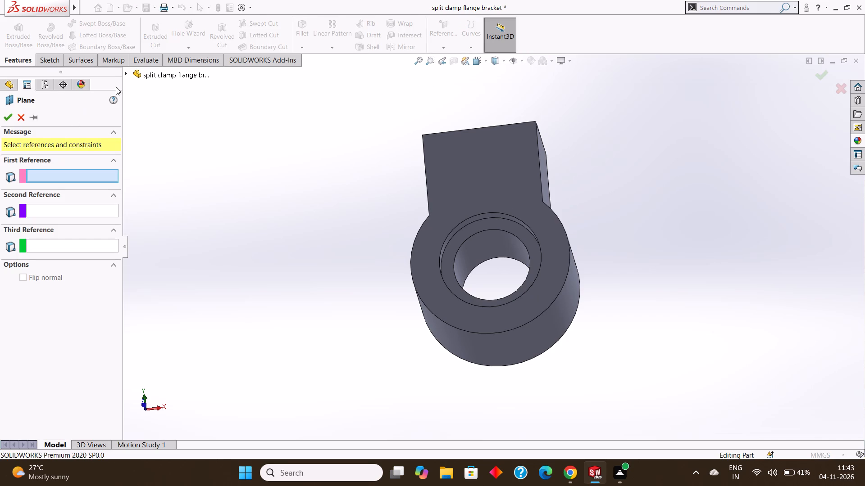
left_click(127, 73)
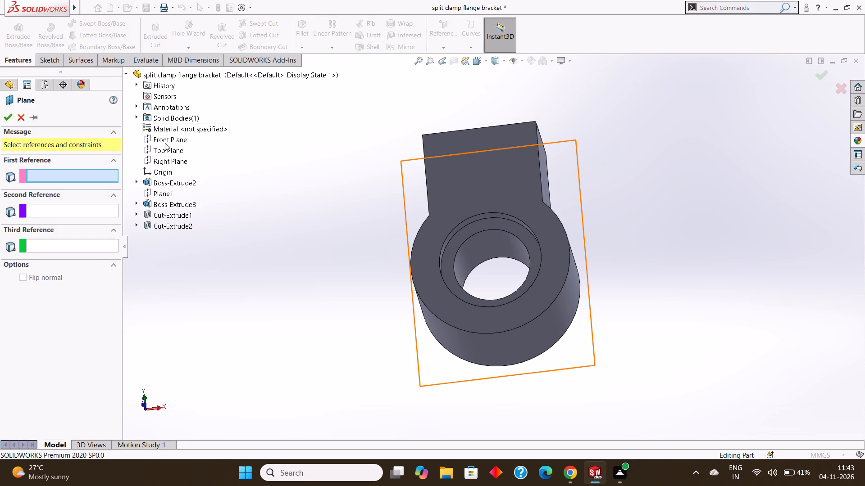
left_click(165, 143)
middle_click_drag(294, 161, 356, 127)
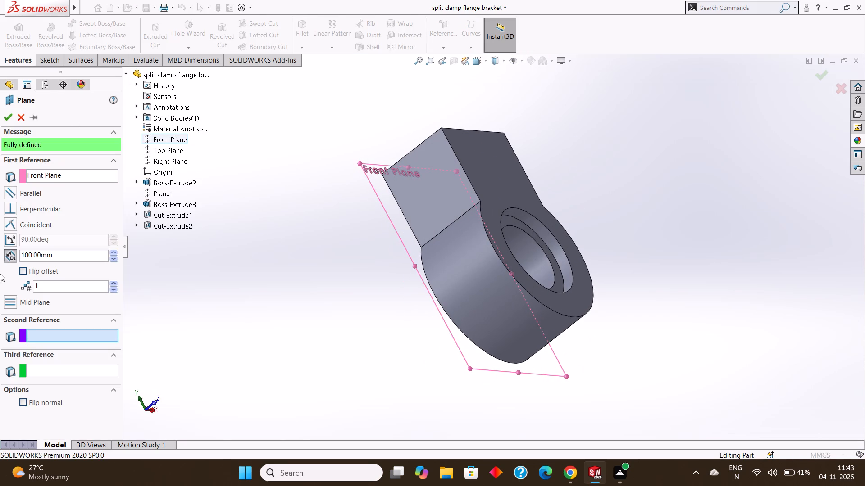
left_click(56, 250)
left_click_drag(71, 252, 2, 252)
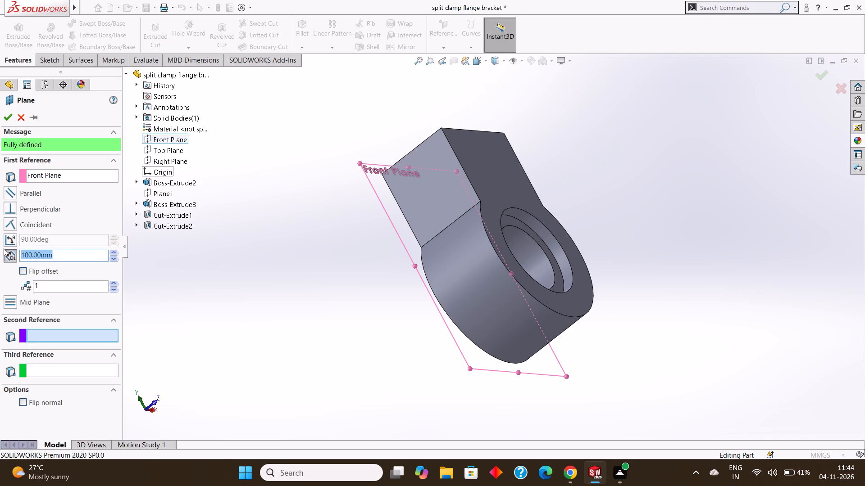
key("BackSpace")
key("0")
key("Return")
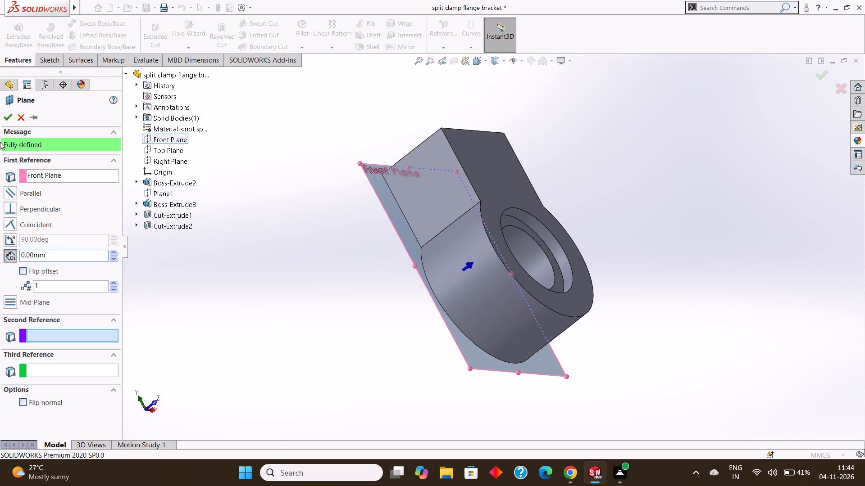
left_click(5, 115)
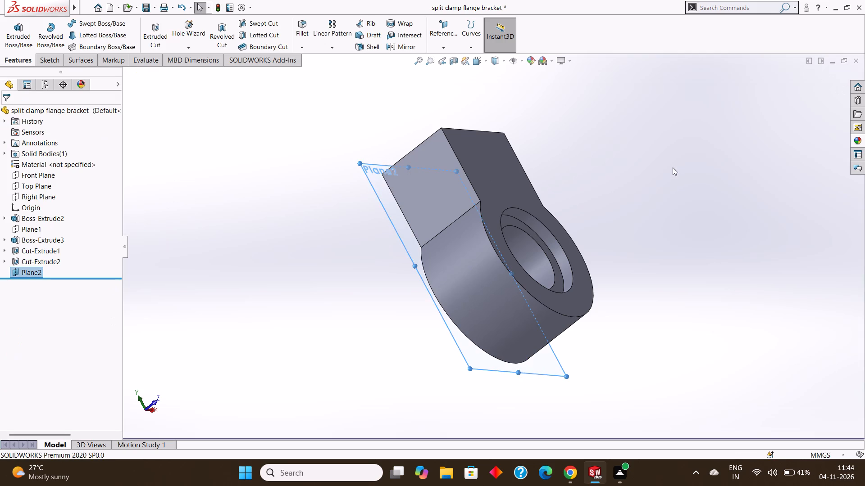
Start a sketch on the new plane and draw a horizontal centerline 47/2 mm long from the origin in the negative X direction.
middle_click_drag(671, 172, 634, 201)
left_click(387, 185)
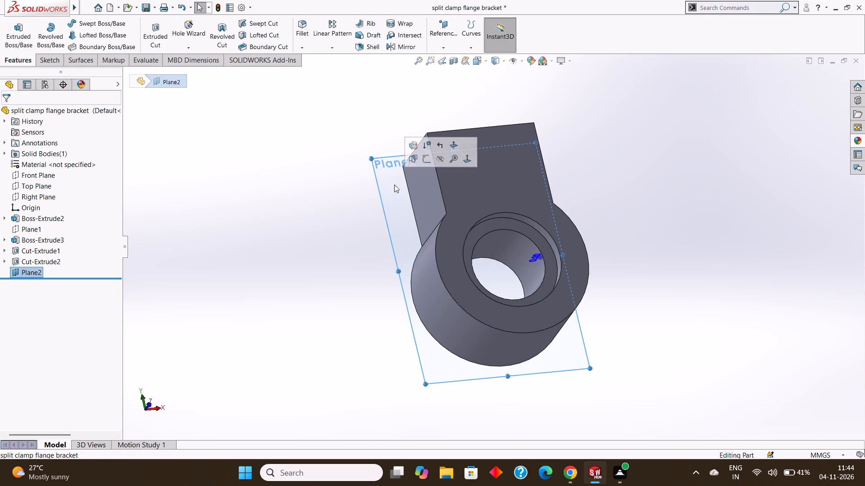
left_click(428, 162)
key("ctrl+8")
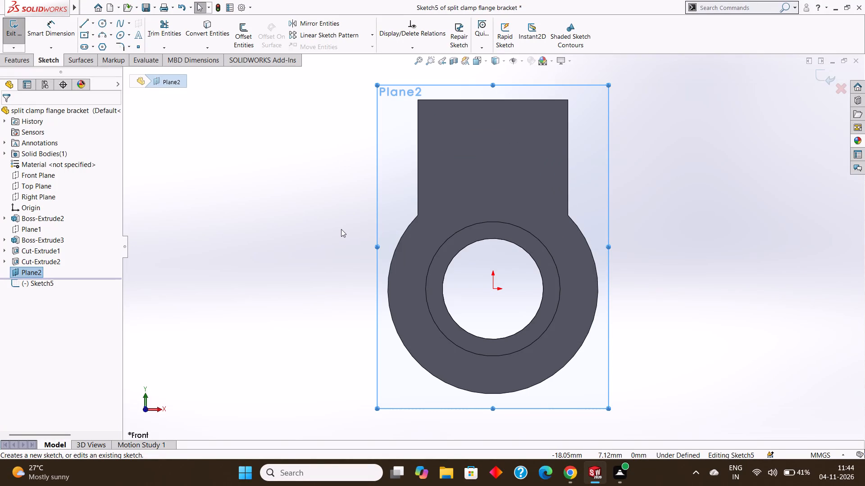
left_click(93, 22)
left_click(102, 43)
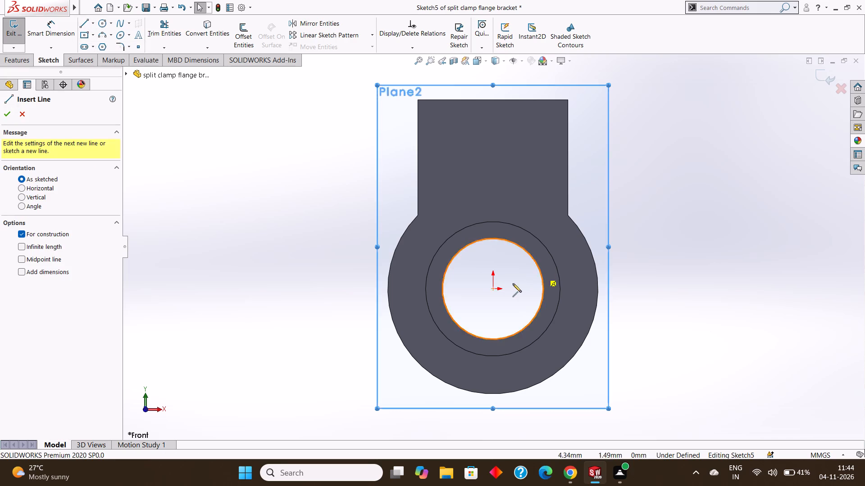
left_click(494, 287)
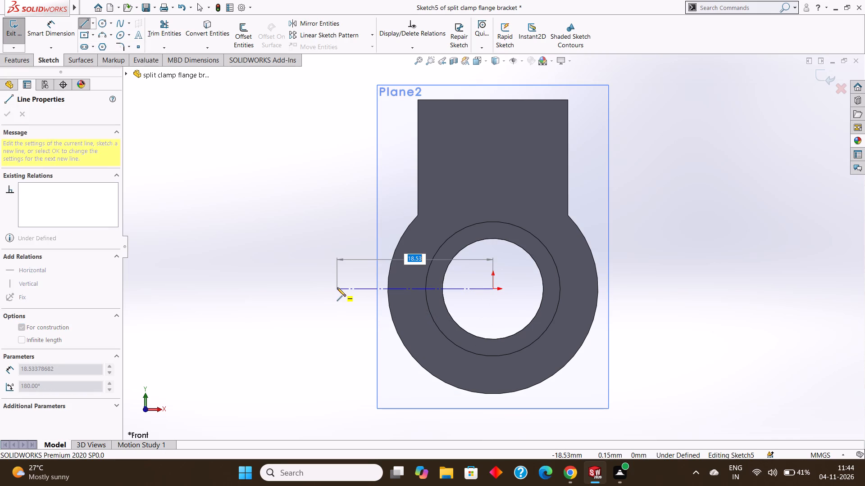
type("47/2")
key("Return")
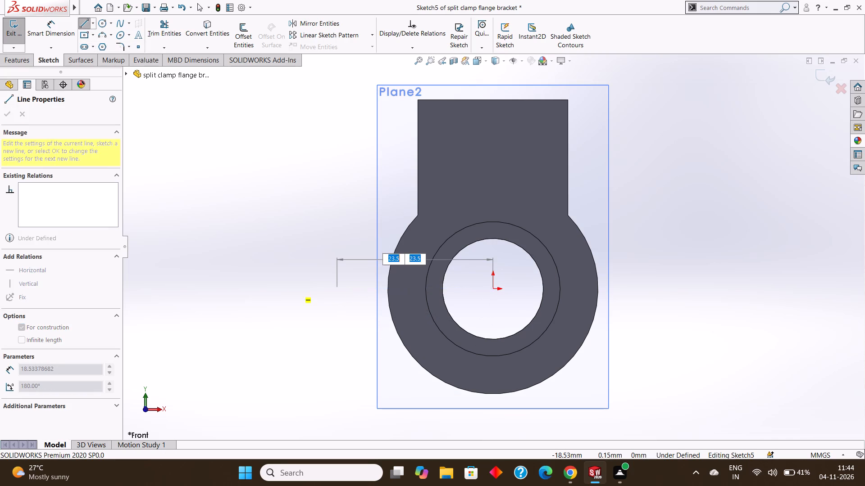
key("Escape")
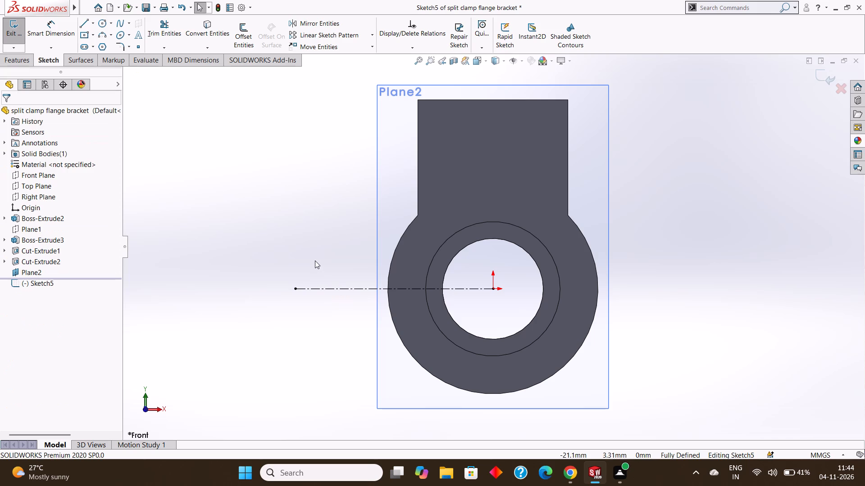
Draw a matching horizontal centerline 47/2 mm long from the origin in the positive X direction.
key("Return")
left_click(493, 288)
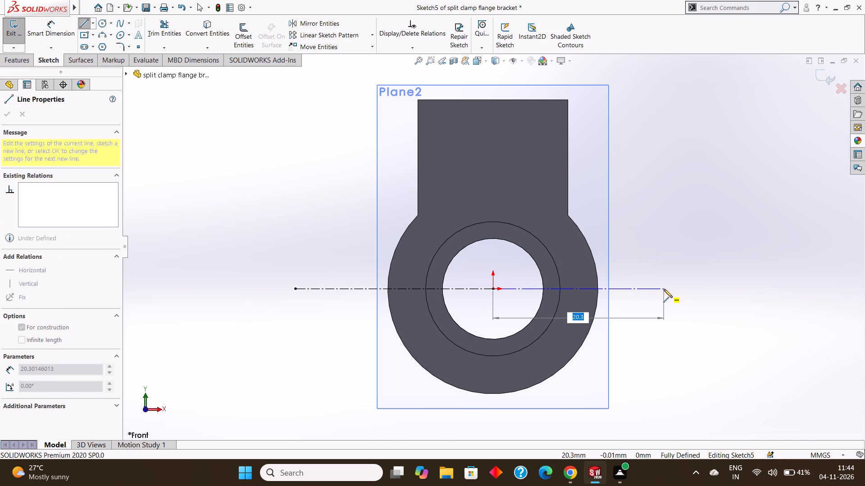
key("BackSpace")
type("47/2")
key("Return")
key("Escape")
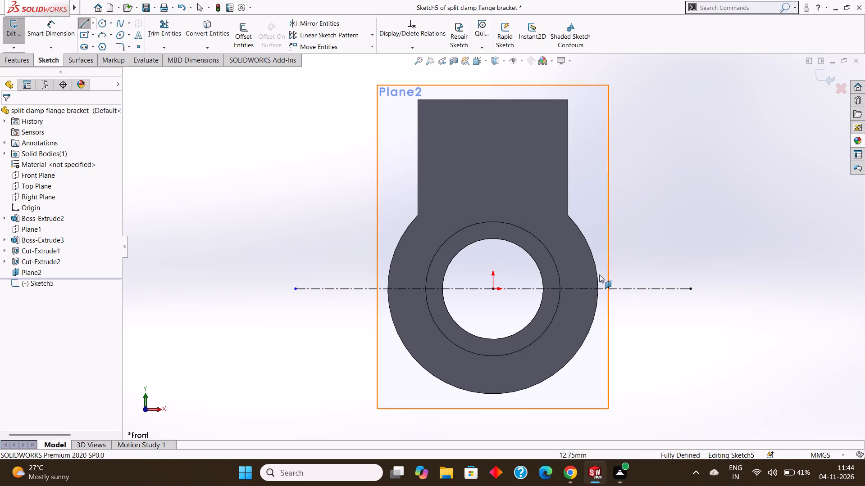
Draw two more horizontal centerlines from the origin, each 36/2 mm long, one in the negative and one in the positive X direction.
scroll(598, 274, "up", 2)
scroll(491, 211, "down", 1)
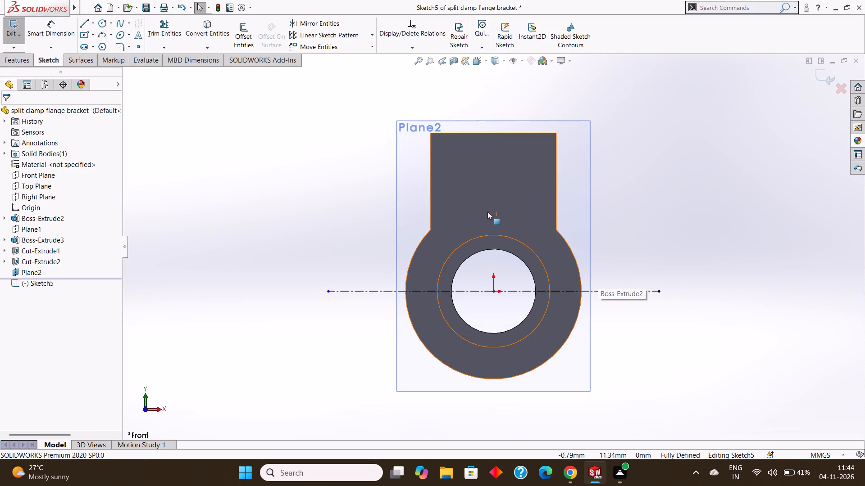
scroll(487, 211, "up", 1)
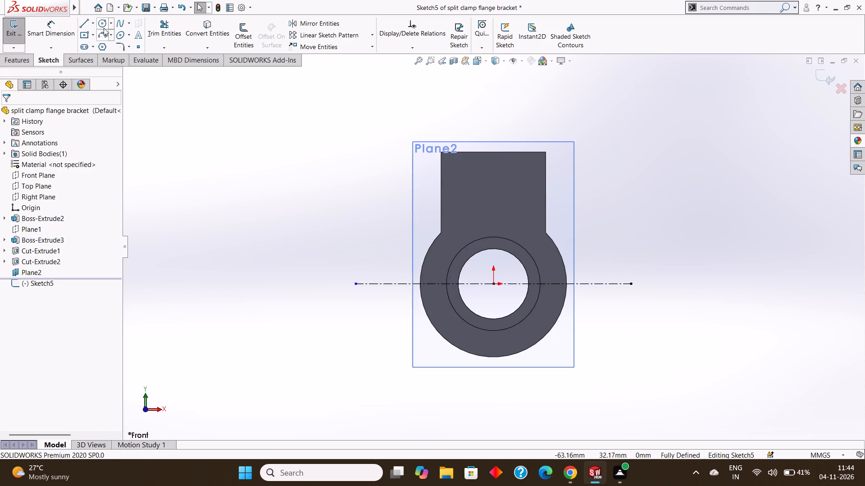
left_click(91, 25)
left_click(100, 46)
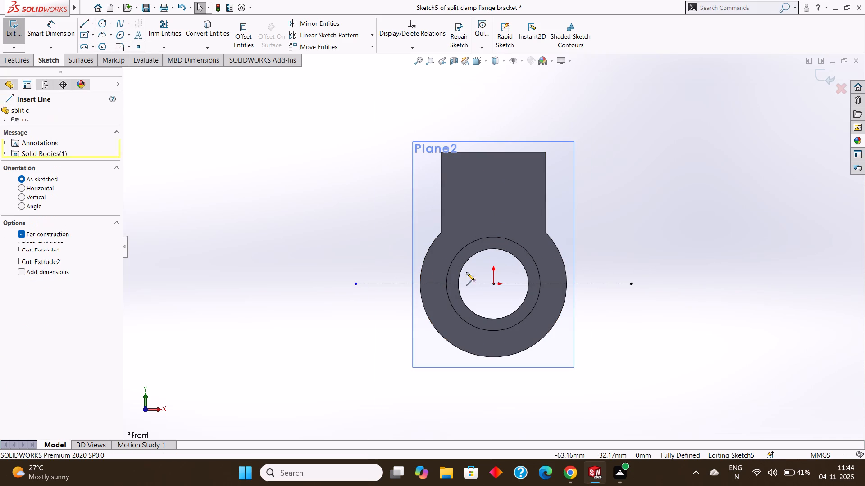
left_click(493, 283)
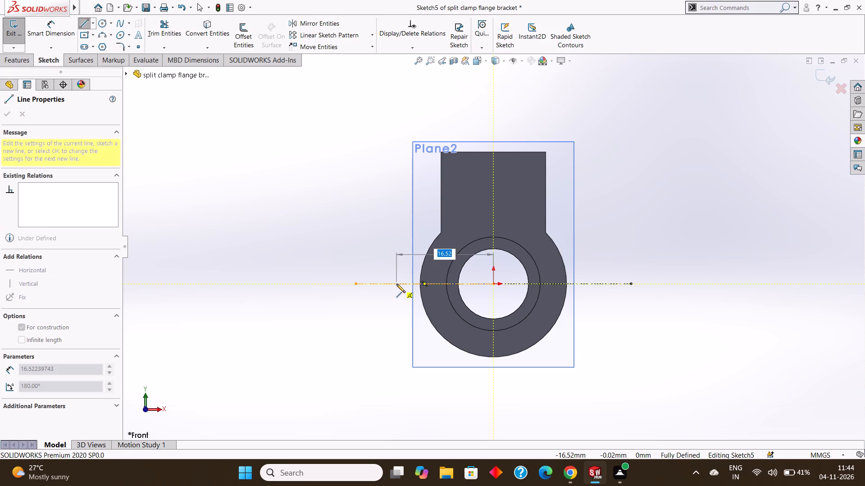
type("36/2")
key("Return")
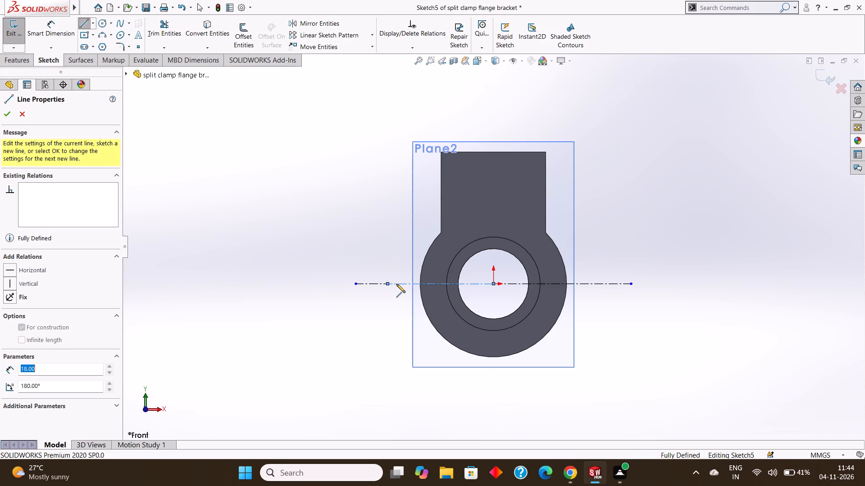
key("Escape")
key("Return")
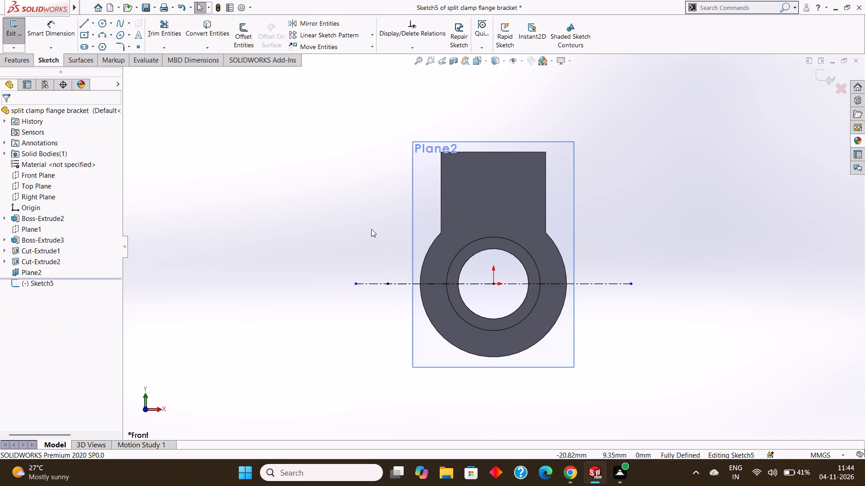
left_click(495, 283)
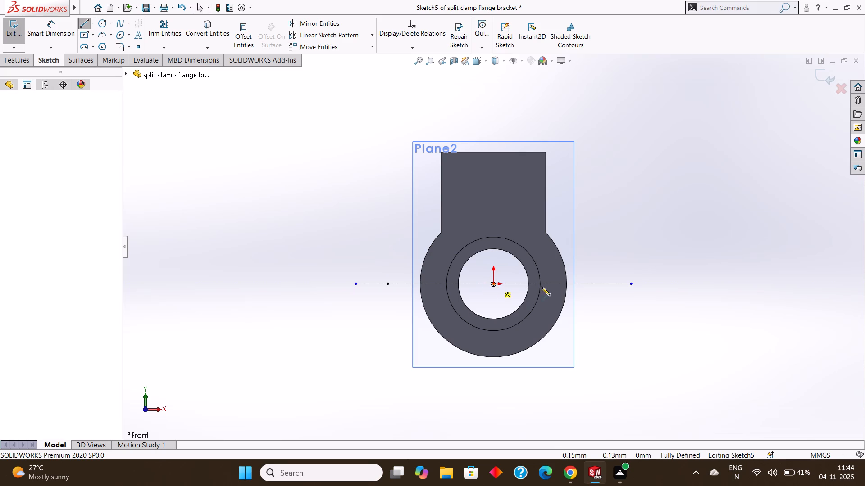
type("36/2")
key("Return")
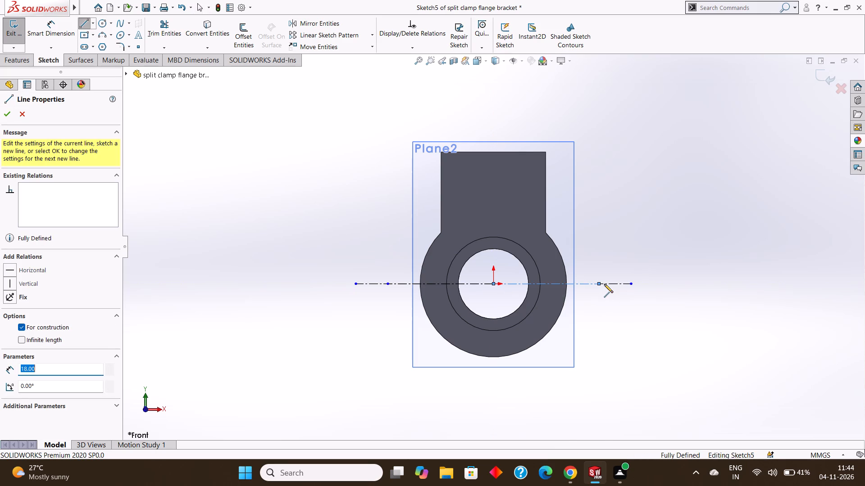
key("Escape")
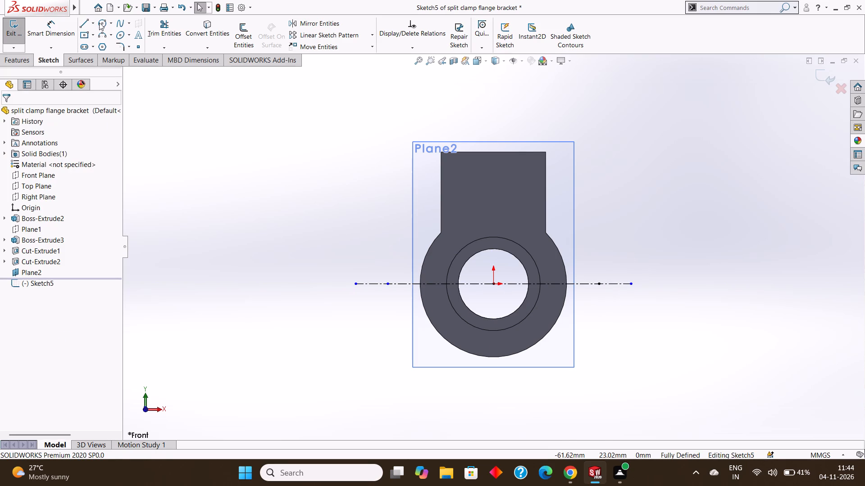
Sketch circles centred on the outer ends of the two 18 mm centerlines, with radii of about 2.3 mm at negative X and 2.6 mm at positive X.
left_click(99, 22)
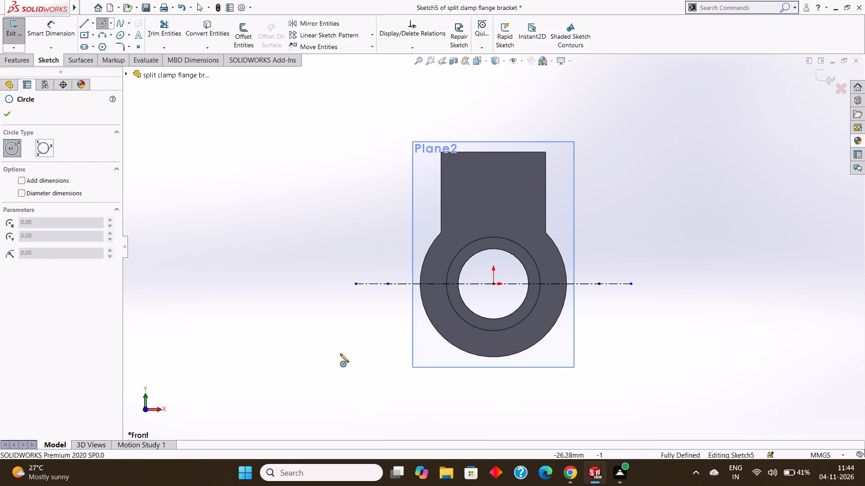
scroll(419, 289, "down", 2)
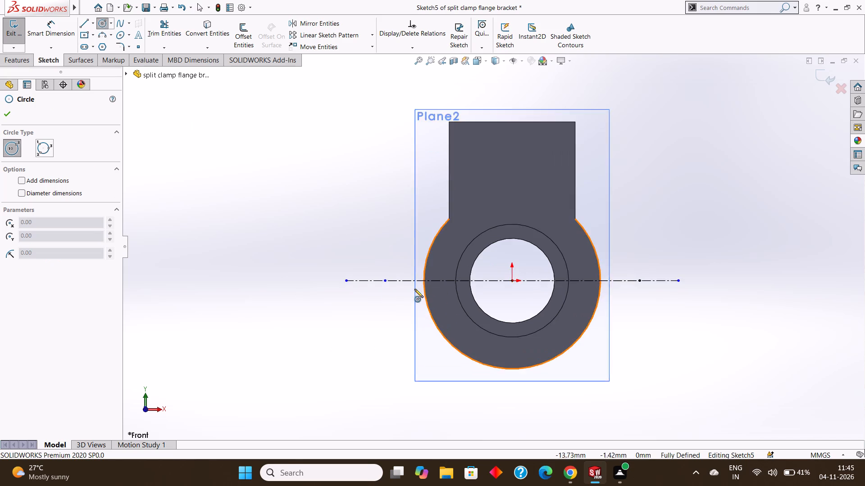
left_click_drag(382, 277, 392, 301)
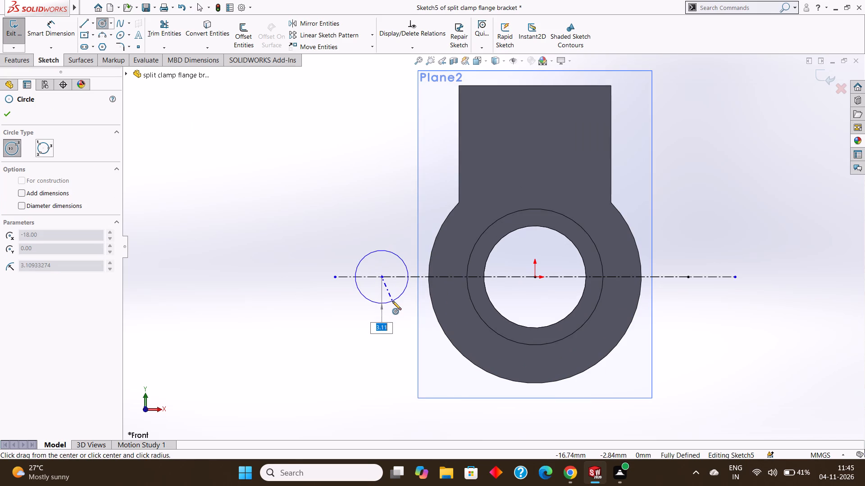
left_click_drag(392, 301, 392, 294)
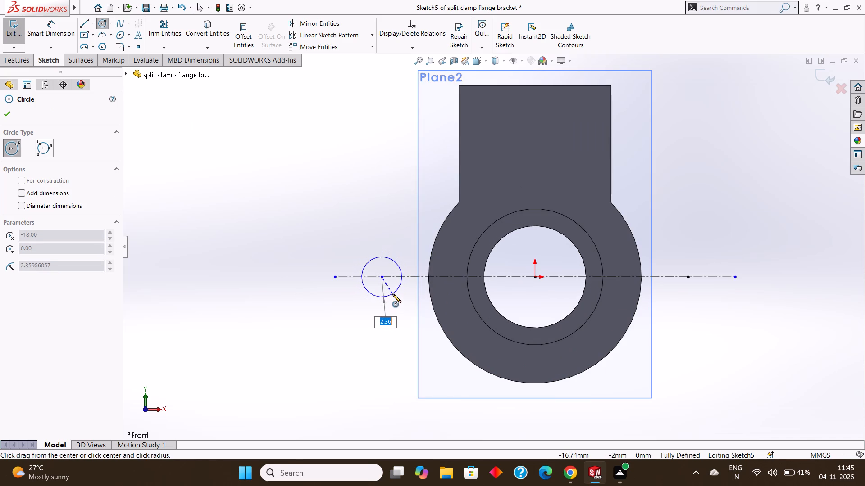
left_click_drag(392, 294, 392, 293)
left_click_drag(687, 277, 696, 297)
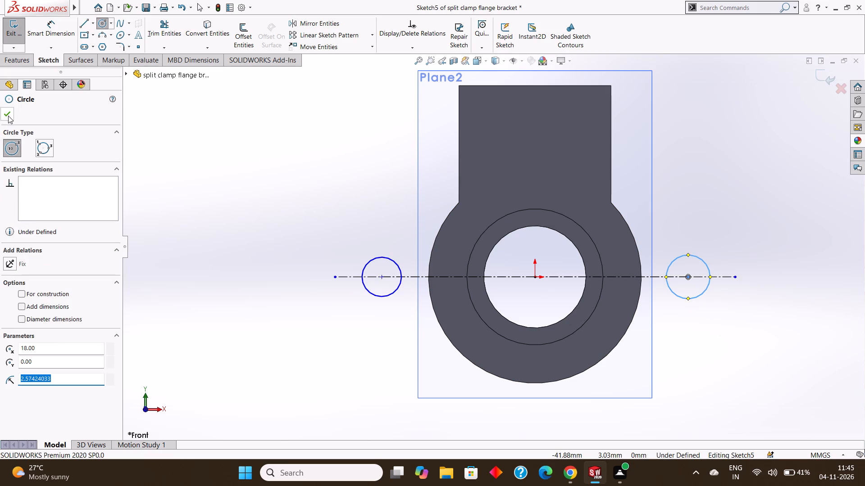
left_click(9, 116)
Dimension both small circles on either side of the bore to a diameter of 5.5 mm.
left_click(47, 23)
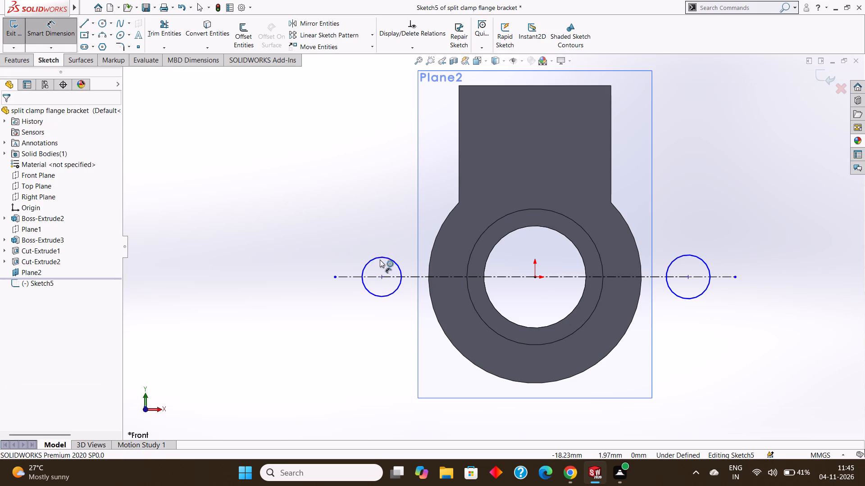
left_click(379, 258)
left_click(381, 196)
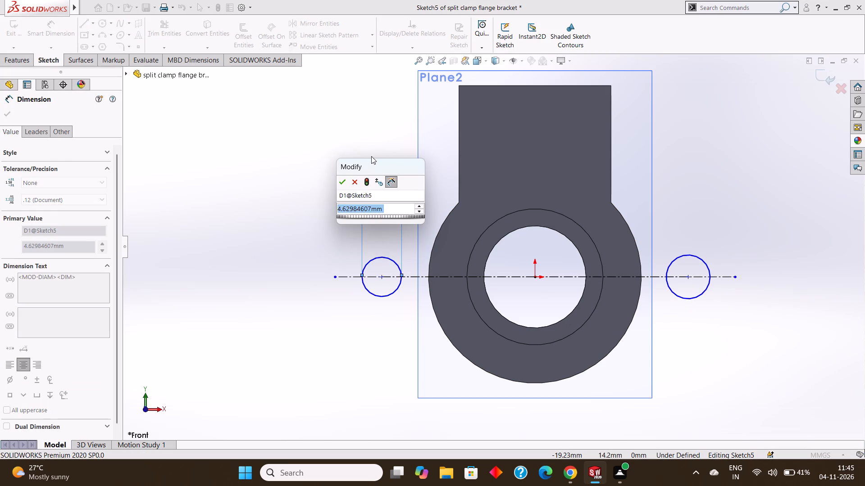
key("BackSpace")
type("5.")
key("5")
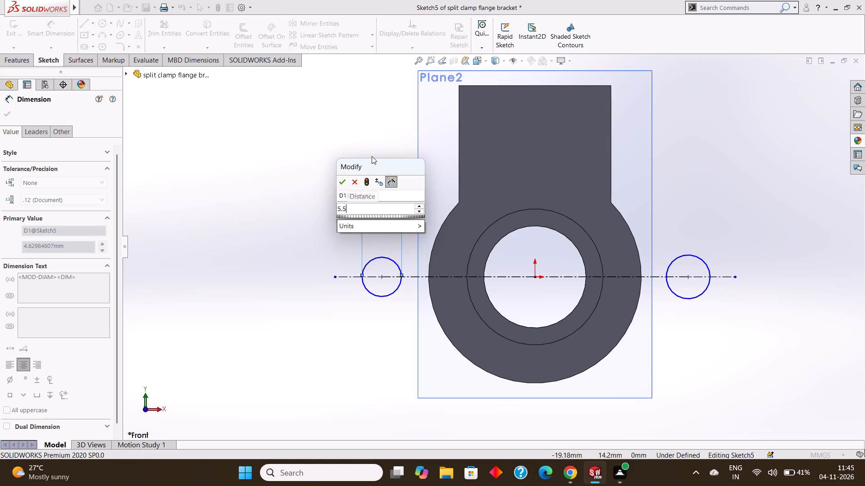
key("Return")
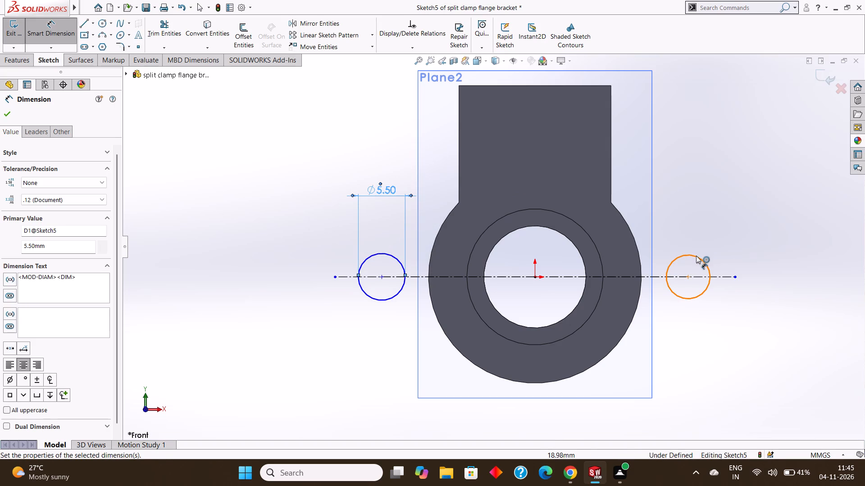
left_click(696, 256)
left_click(690, 198)
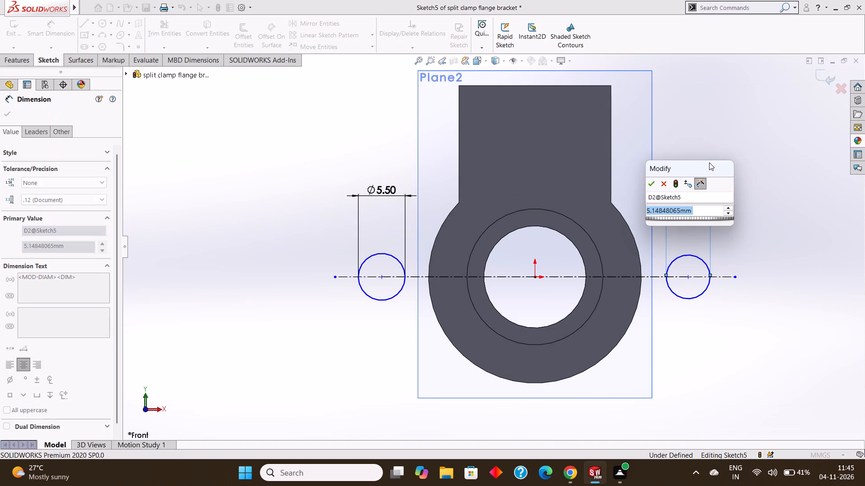
key("BackSpace")
key("5")
key("period")
key("5")
key("Return")
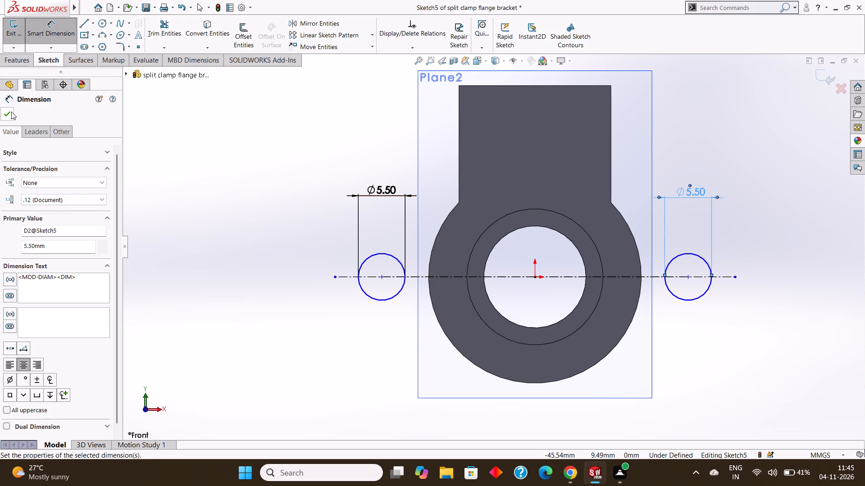
Dimension the centre of each 5.5 mm circle at 18 mm horizontally from the origin.
left_click(11, 112)
left_click(44, 31)
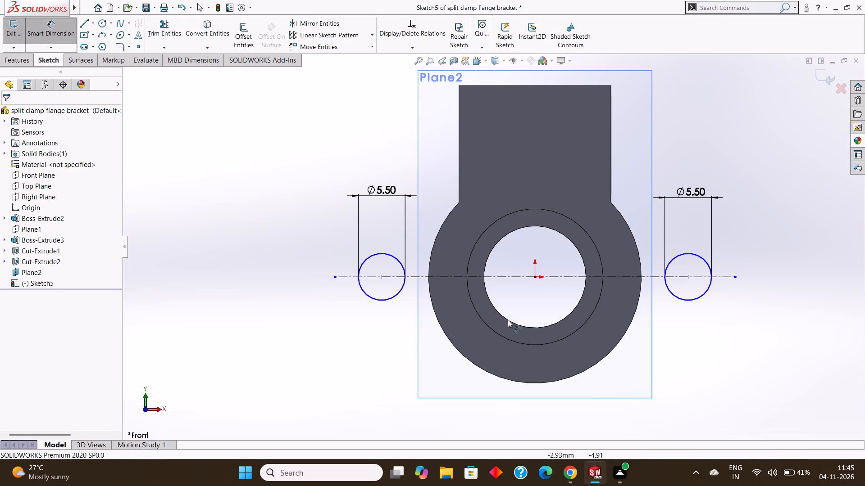
left_click(537, 277)
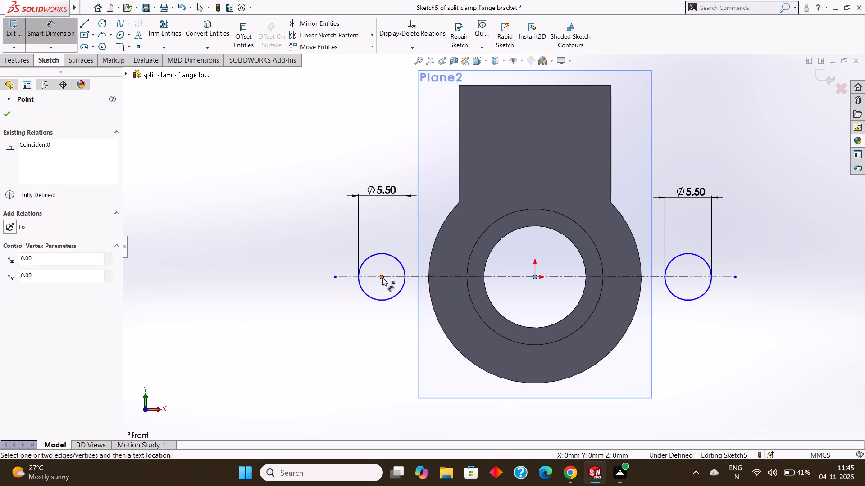
left_click(382, 278)
left_click(408, 353)
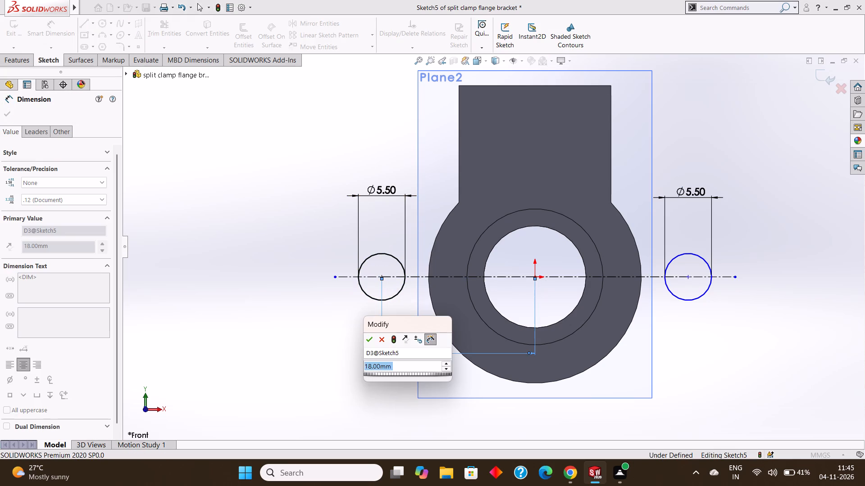
left_click(368, 342)
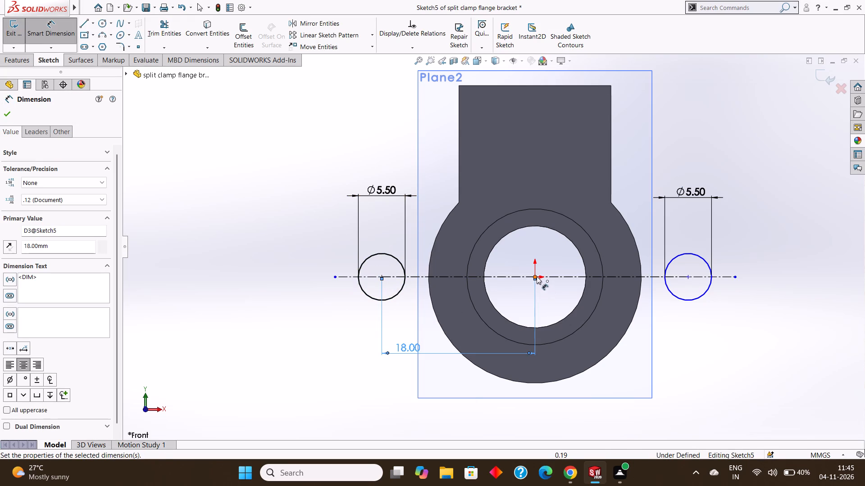
left_click(537, 276)
left_click(687, 276)
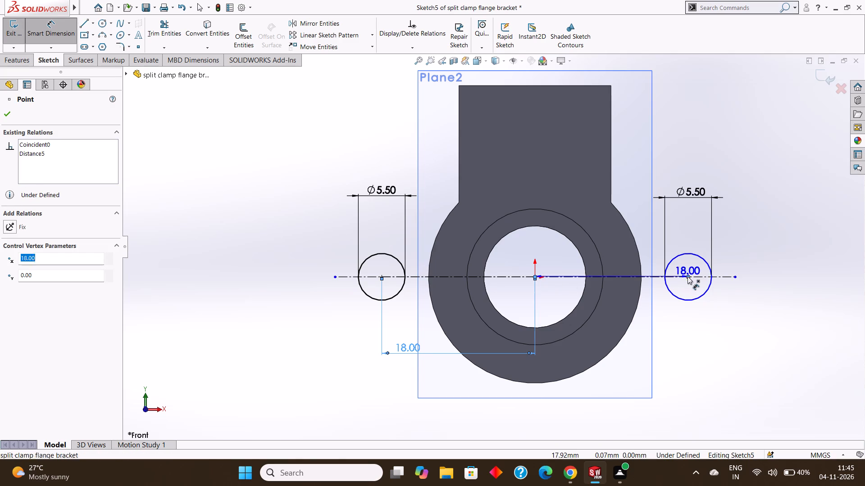
left_click(660, 335)
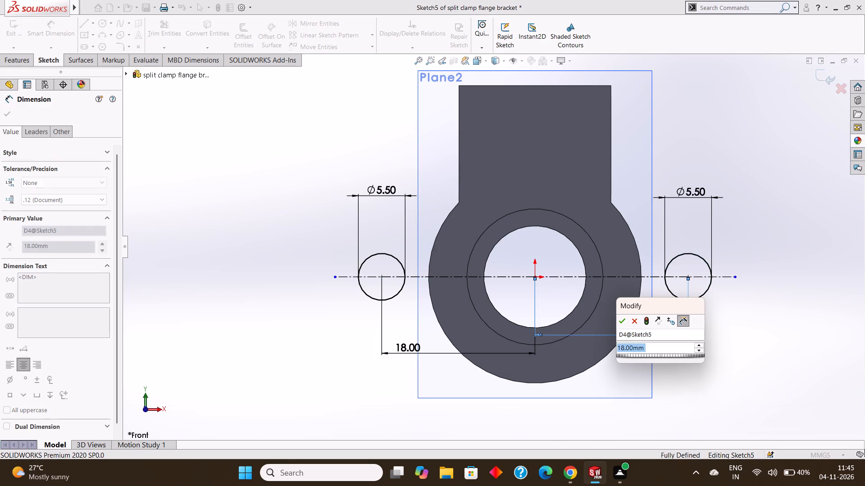
left_click(623, 320)
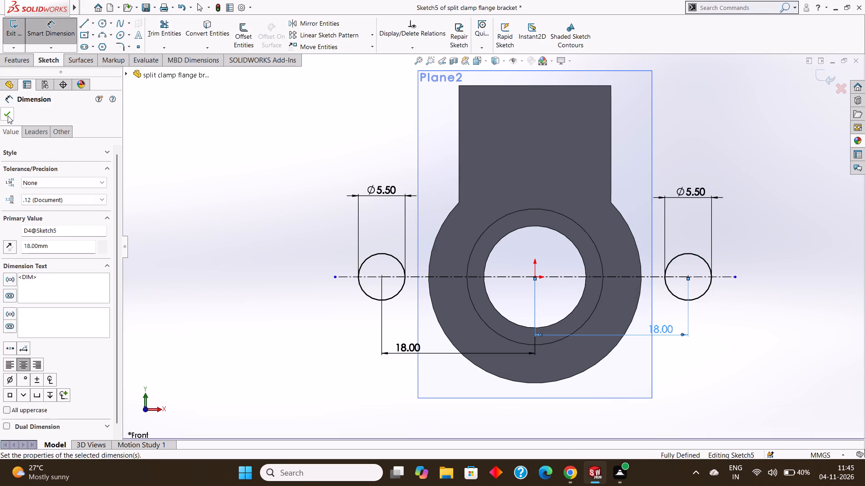
left_click(8, 116)
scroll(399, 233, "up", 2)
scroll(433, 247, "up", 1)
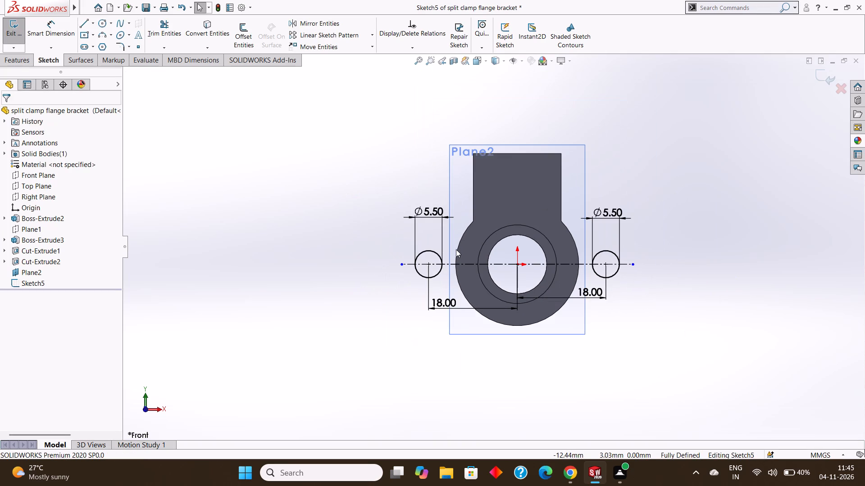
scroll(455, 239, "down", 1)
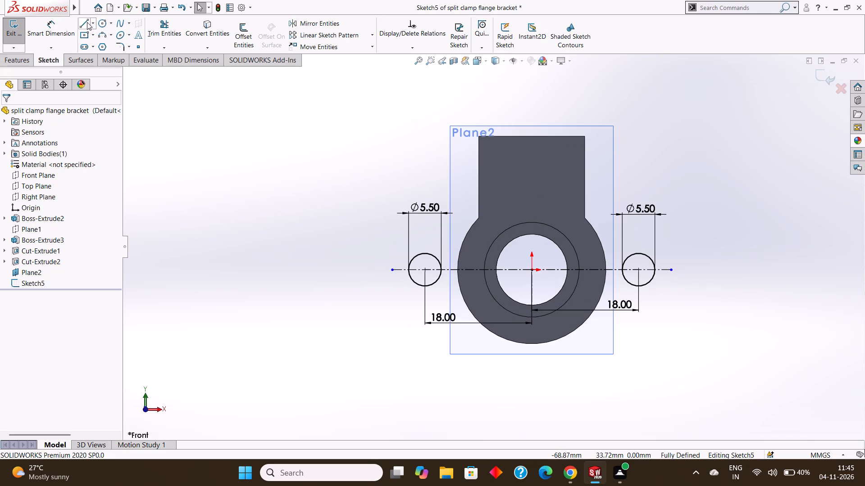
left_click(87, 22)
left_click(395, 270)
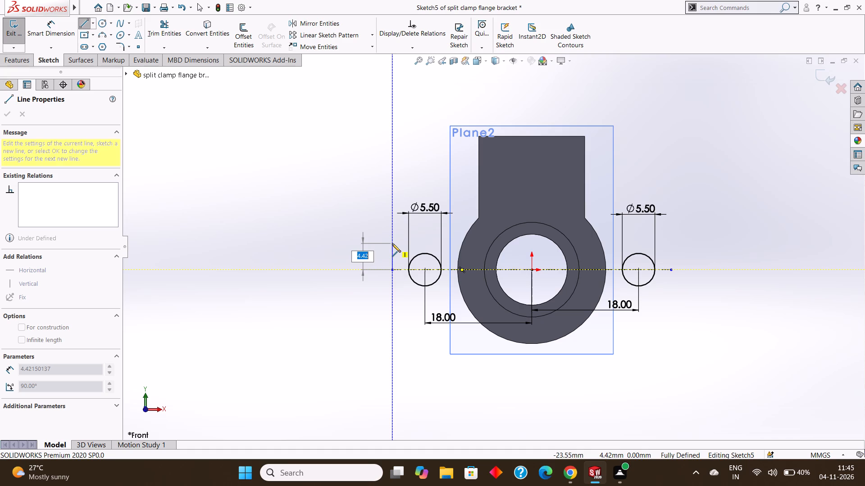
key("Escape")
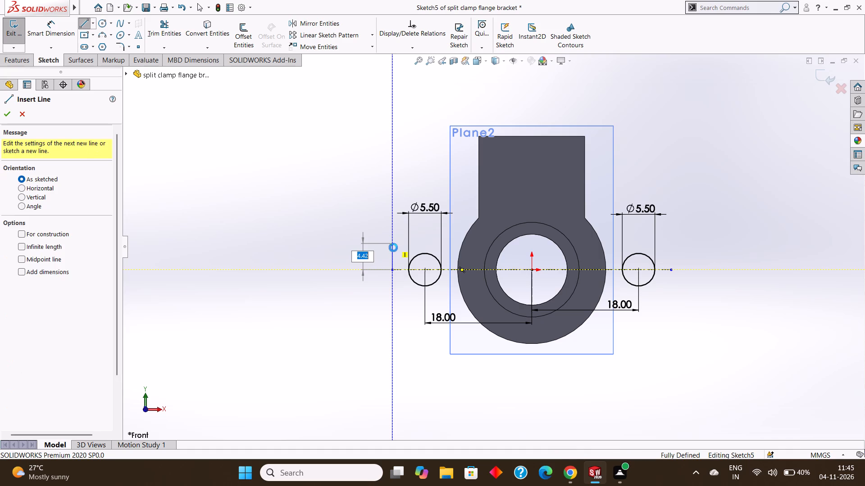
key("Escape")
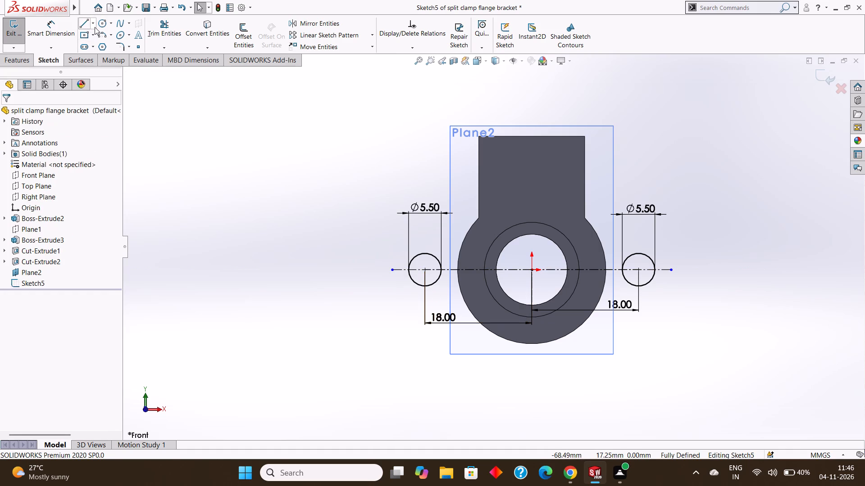
Draw a horizontal centerline about 31.7 mm long from the lowest point of the outer cylinder edge in the negative X direction.
left_click(91, 22)
left_click(94, 45)
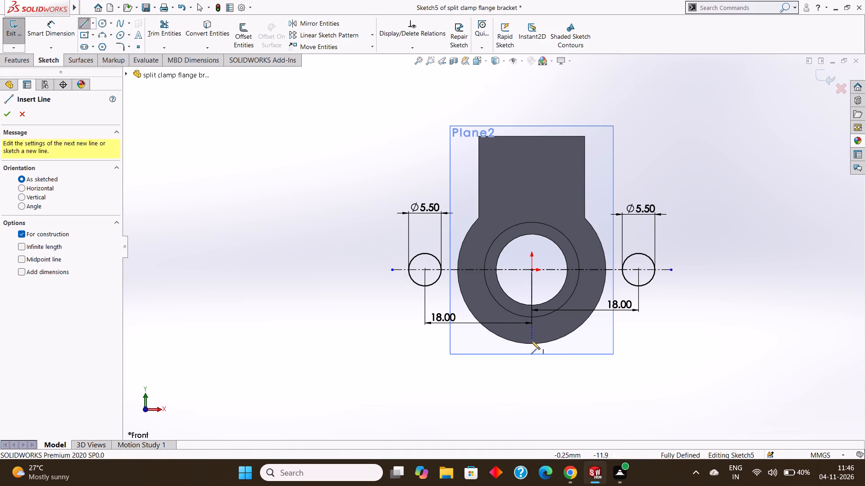
left_click(532, 343)
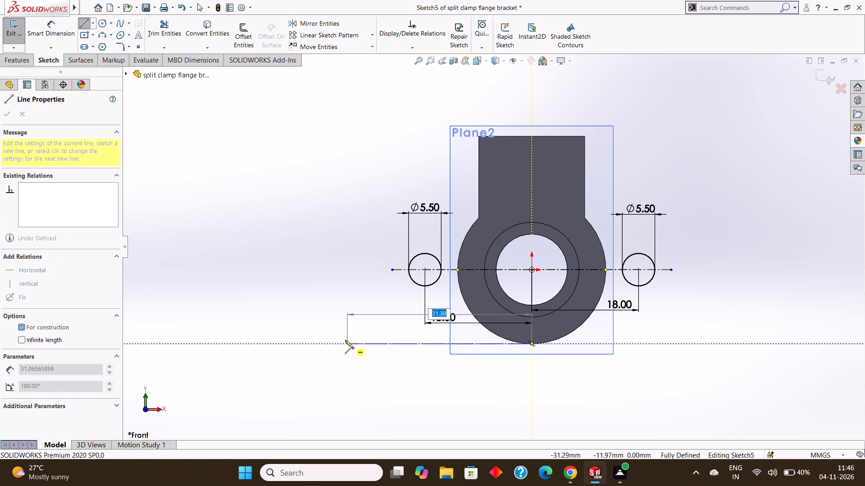
left_click(344, 343)
key("Escape")
key("Escape")
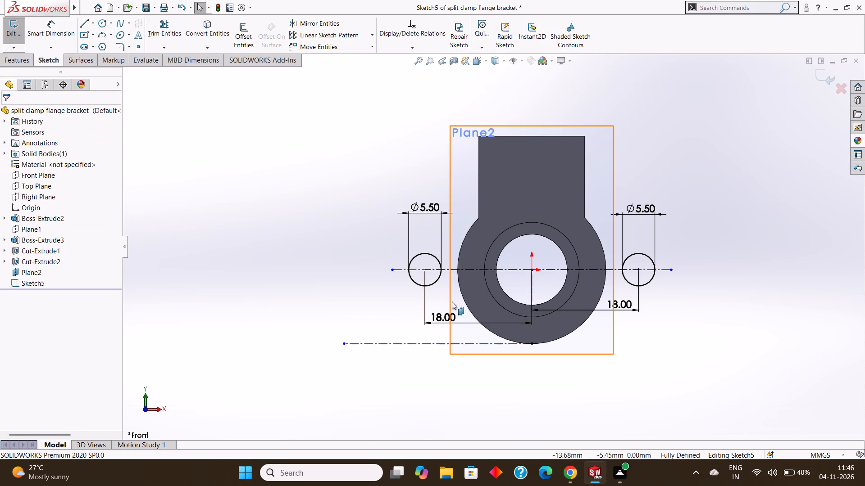
Draw a solid line about 39.9 mm long from the cylinder's lowest point, sloping upward in the negative X direction.
left_click(85, 22)
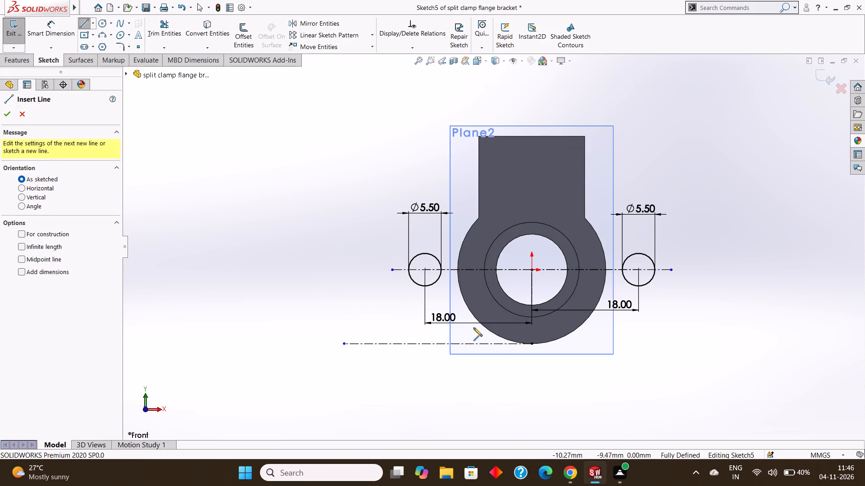
left_click_drag(532, 344, 526, 342)
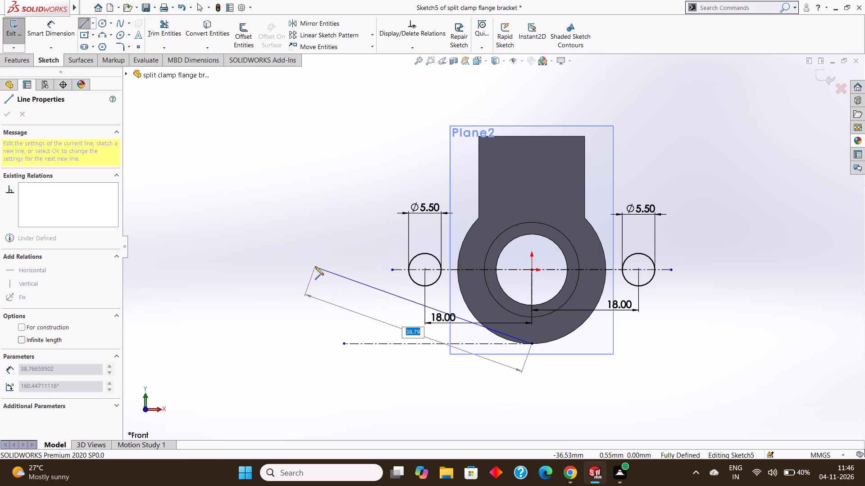
left_click(307, 271)
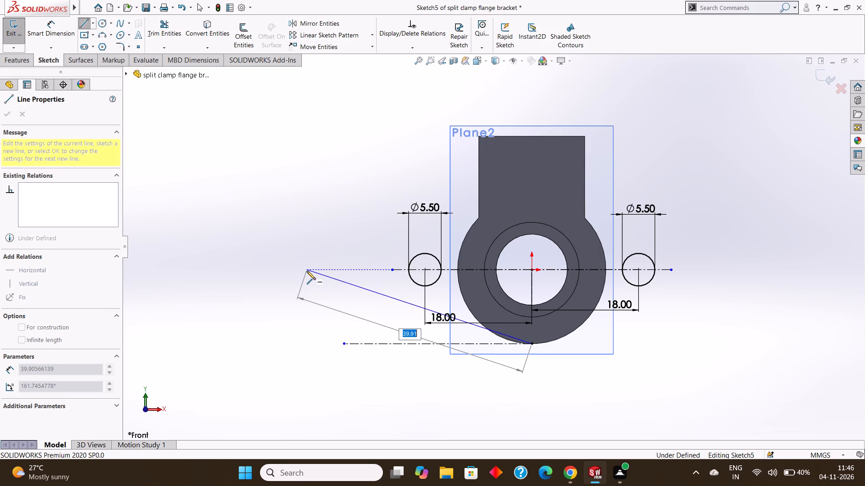
key("Escape")
key("Escape")
Dimension the angle between the sloping line and the lower horizontal centerline to 22.5 degrees.
left_click(41, 31)
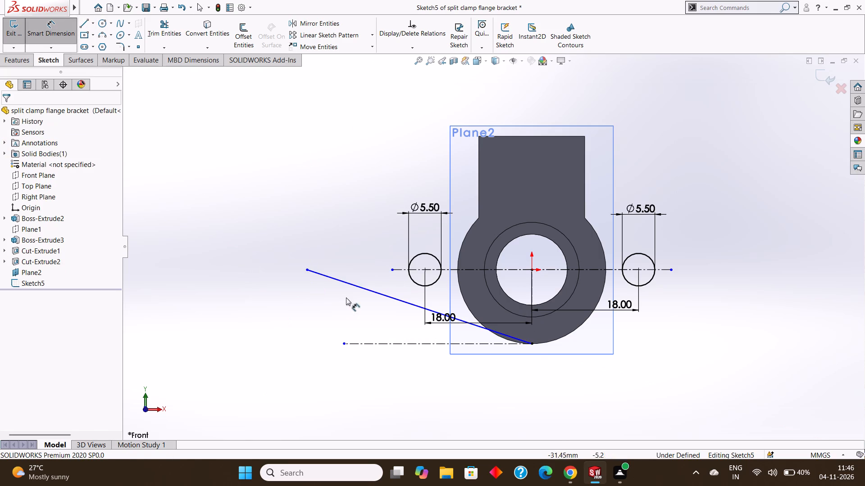
left_click(350, 284)
left_click(363, 342)
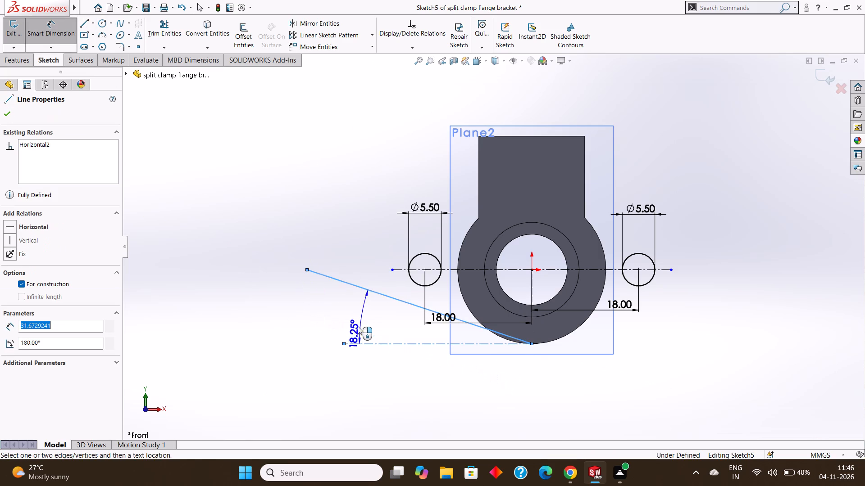
left_click(358, 314)
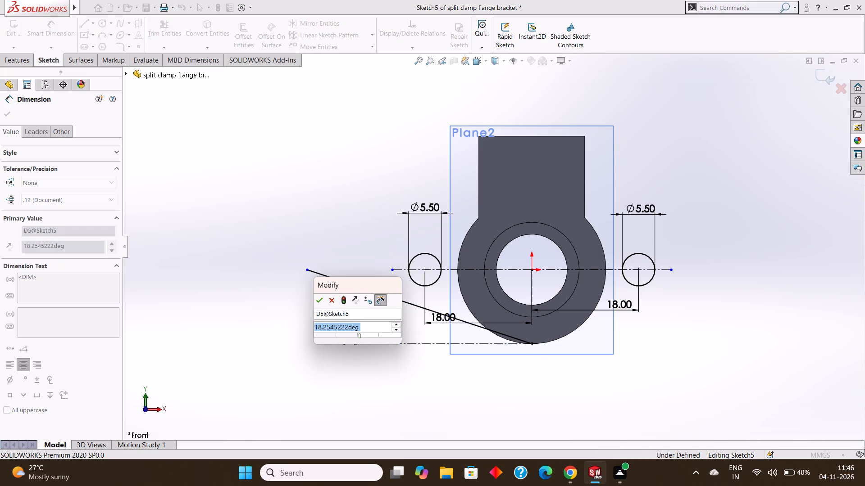
type("22.")
key("5")
key("Return")
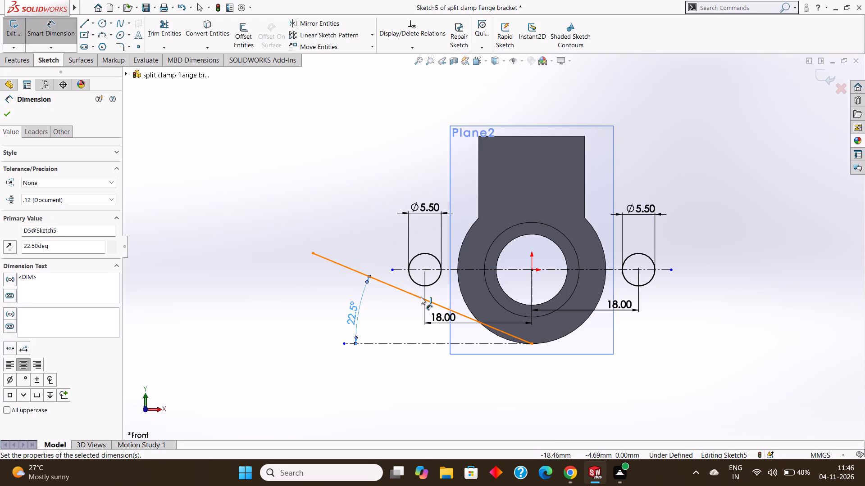
key("Escape")
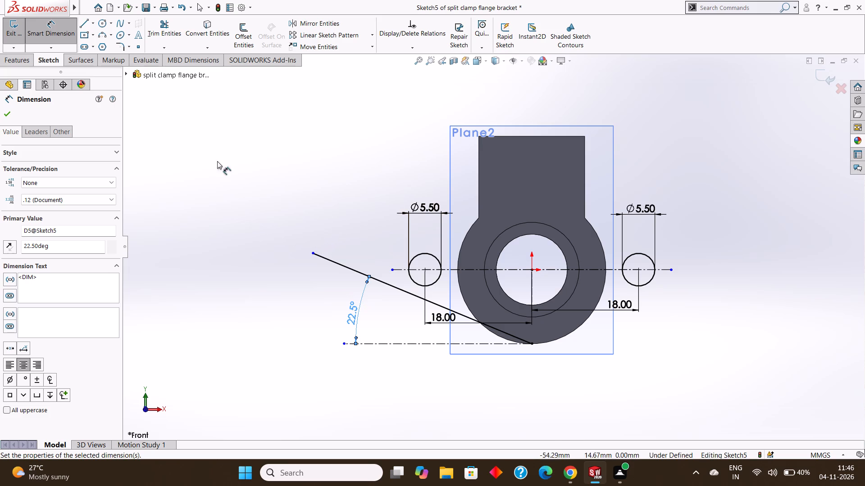
Draw a vertical line downward from the negative X end of the 47/2 mm centerline, crossing the sloping line.
left_click(84, 22)
left_click(392, 269)
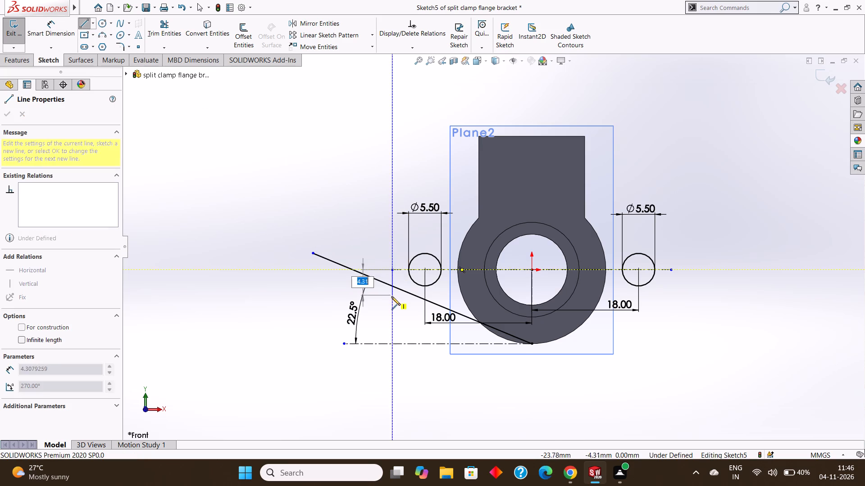
left_click(392, 300)
key("Escape")
key("Escape")
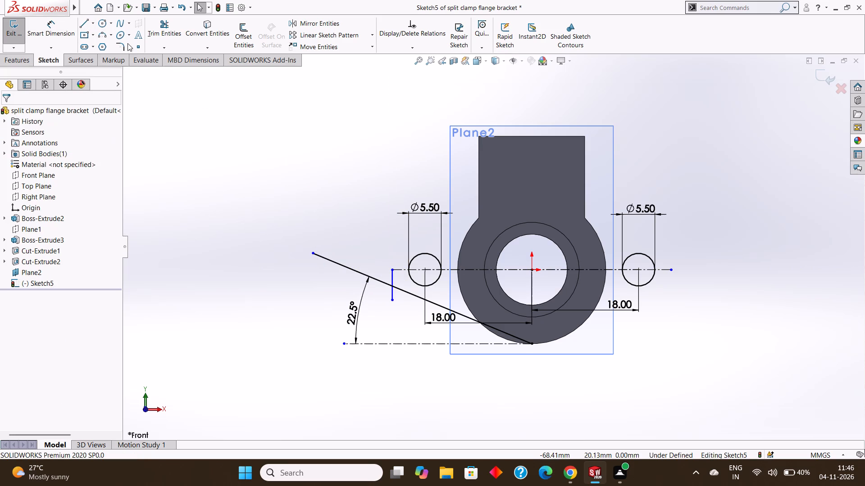
Trim the vertical line below the sloping line and the sloping line's outer part beyond the vertical line.
left_click(158, 34)
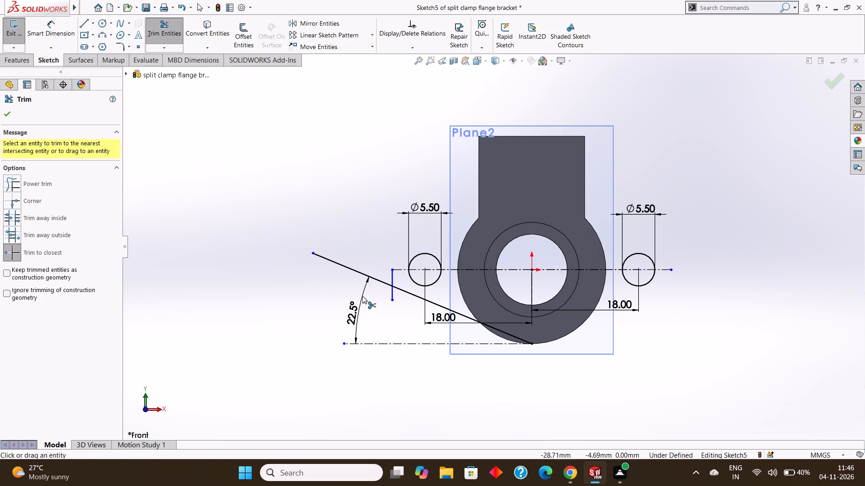
left_click(392, 293)
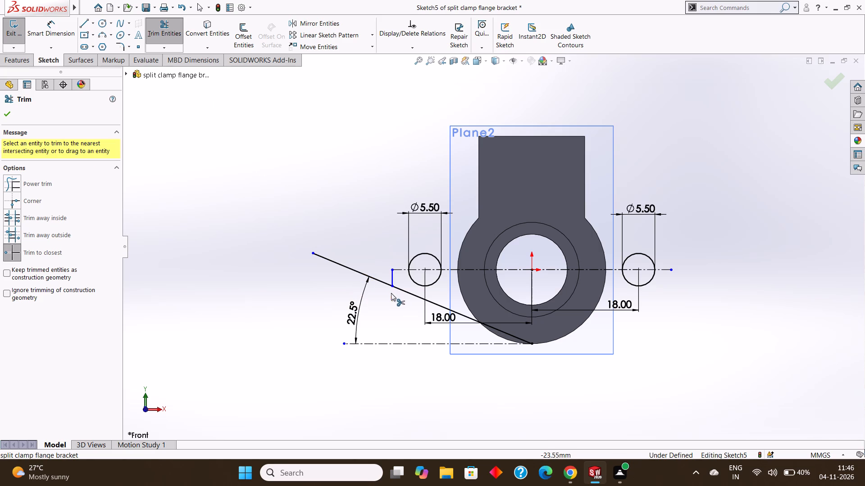
left_click(344, 267)
key("Escape")
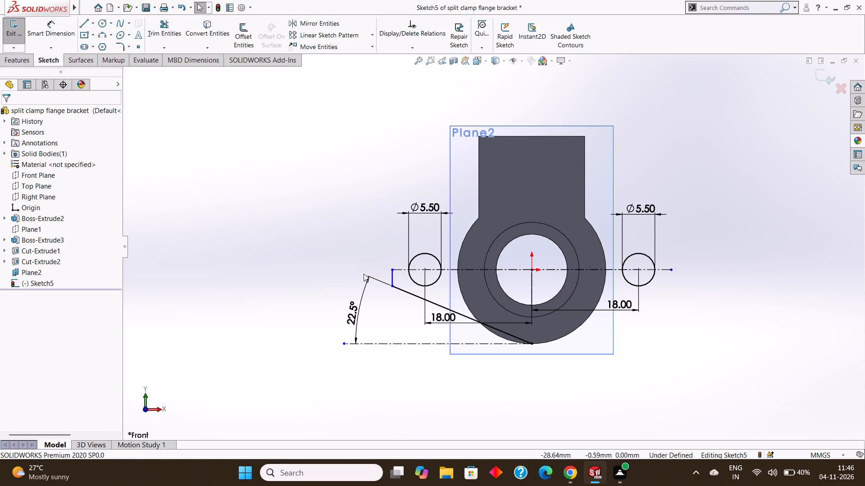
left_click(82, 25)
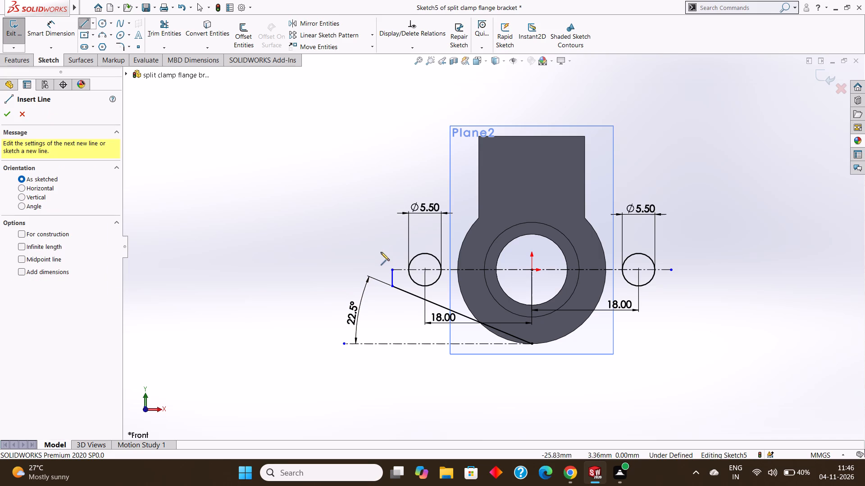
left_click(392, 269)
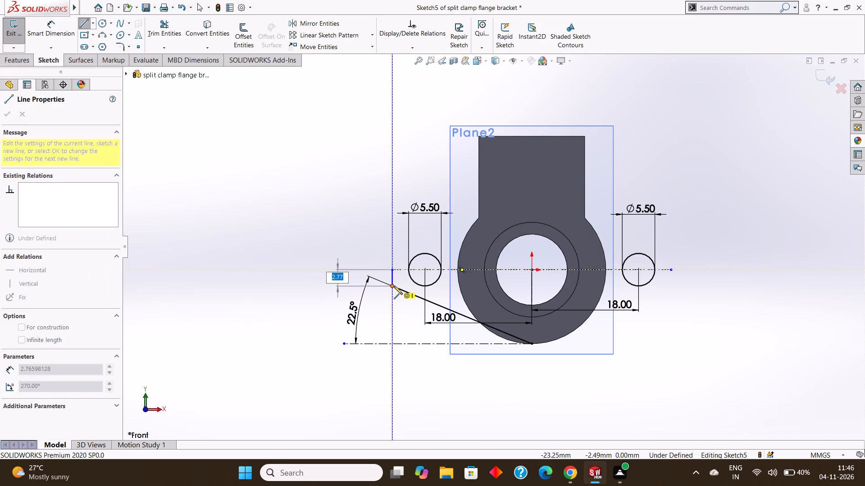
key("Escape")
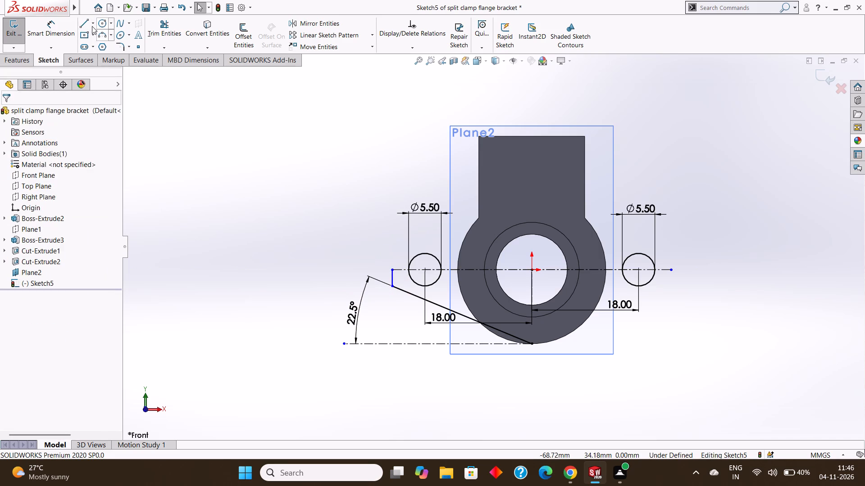
Draw a 2.77 mm vertical line upward from the centerline's negative X end, continuing with a sloping line about 16.7 mm long to the upper flange's side edge.
left_click(86, 23)
left_click(393, 268)
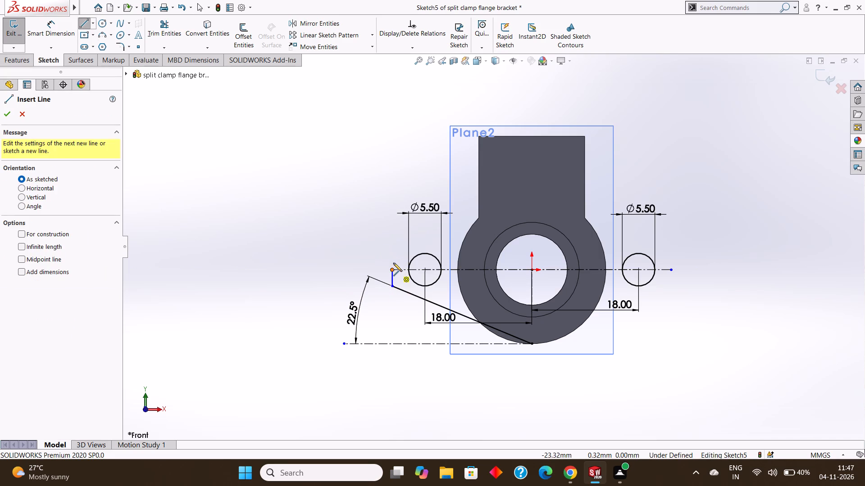
type("2.77")
key("Return")
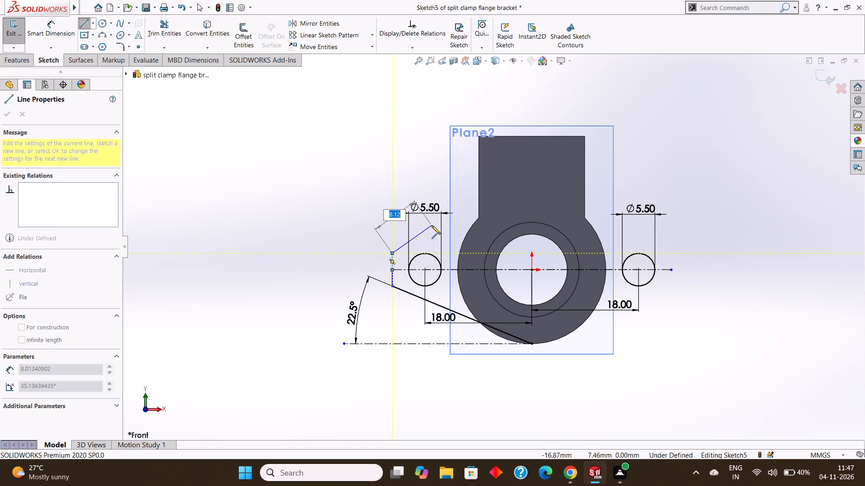
left_click(479, 205)
key("Escape")
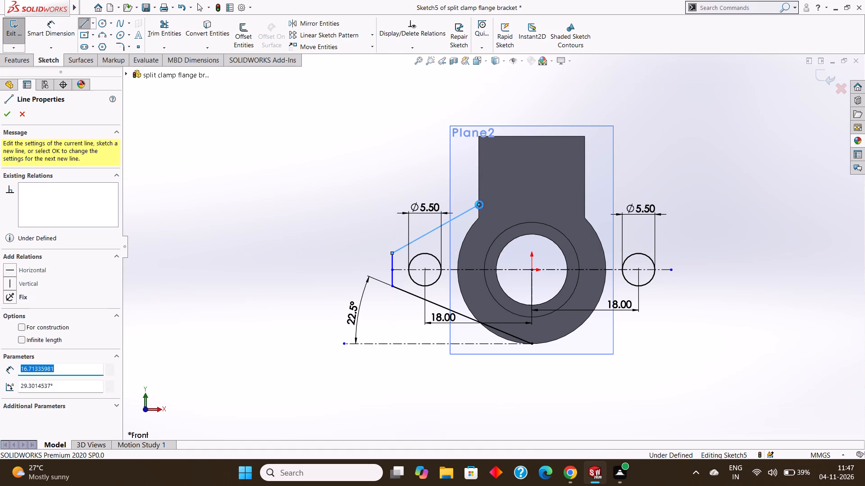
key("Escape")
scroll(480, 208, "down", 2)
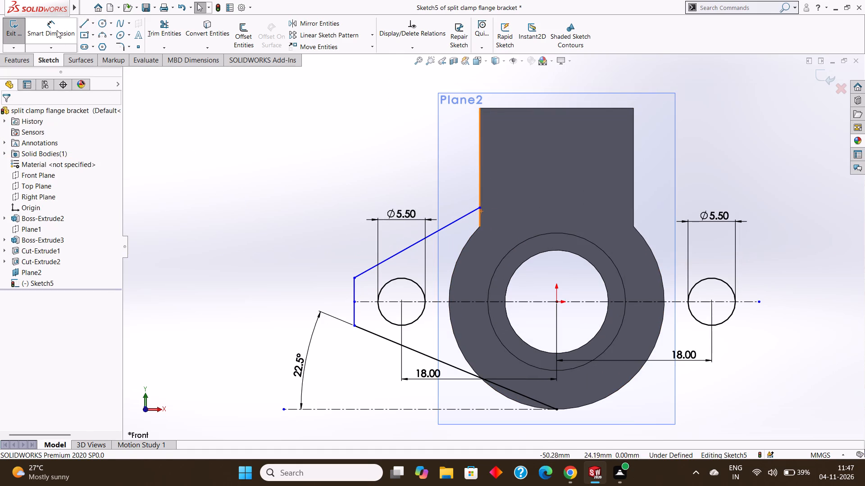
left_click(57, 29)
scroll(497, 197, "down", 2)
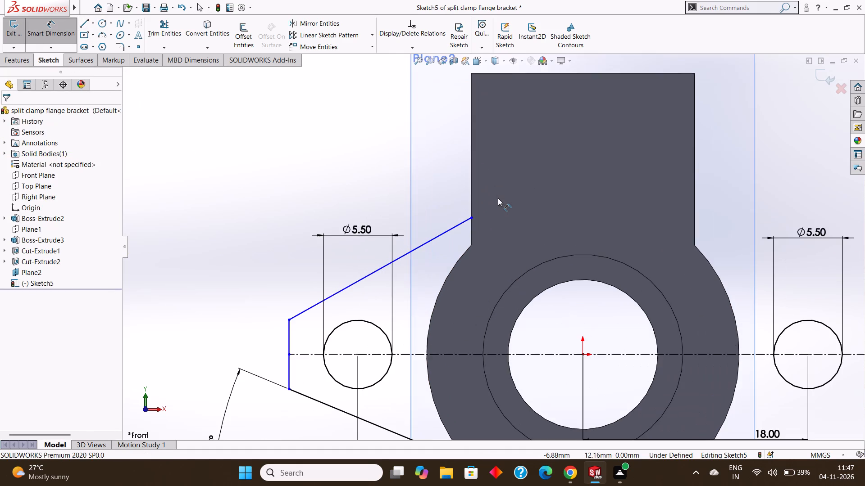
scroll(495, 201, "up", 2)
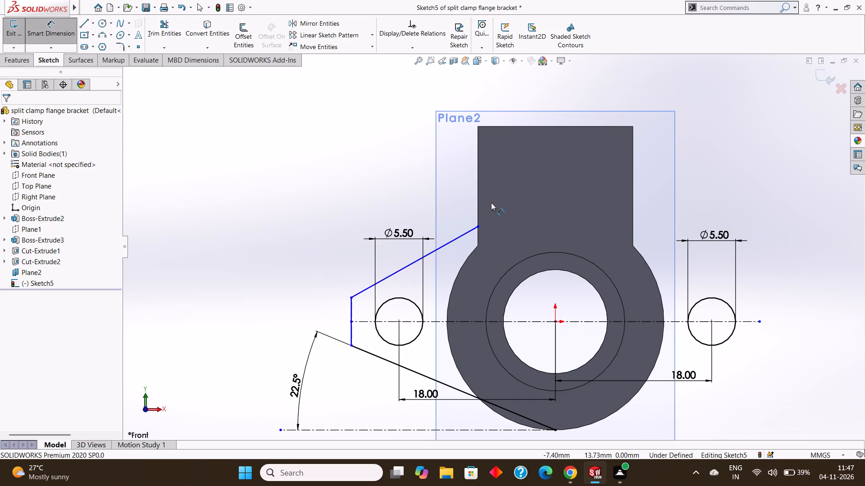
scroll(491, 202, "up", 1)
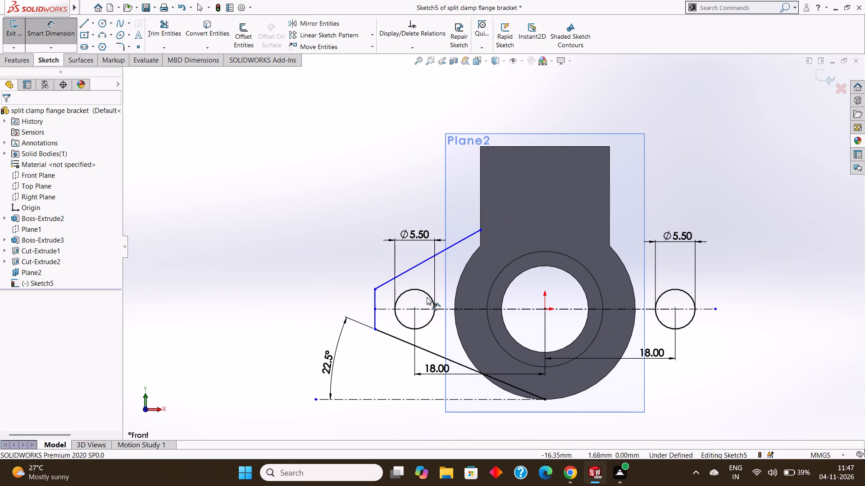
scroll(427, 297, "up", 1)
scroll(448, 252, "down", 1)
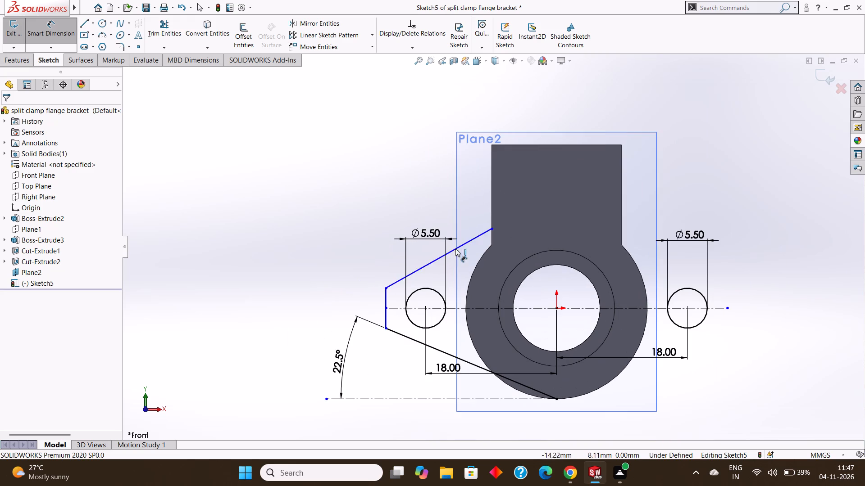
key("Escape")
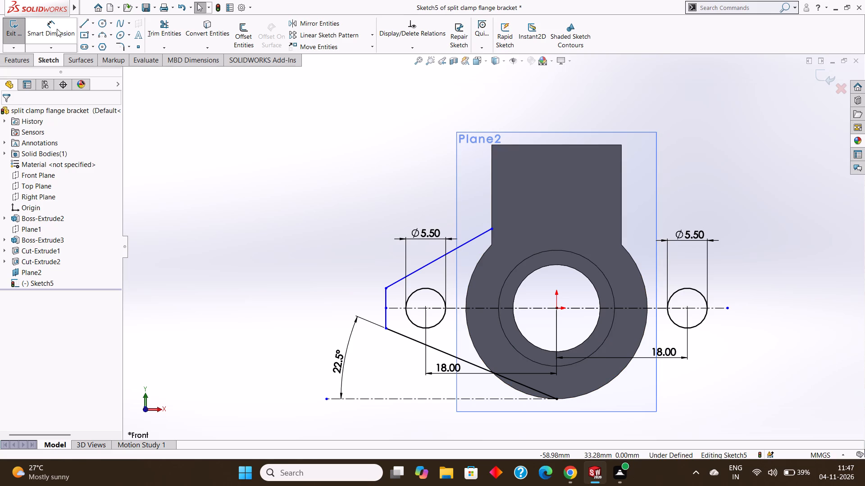
Draw a horizontal centerline about 10.8 mm long outward in negative X from the upper flange's top corner.
left_click(92, 24)
left_click(103, 42)
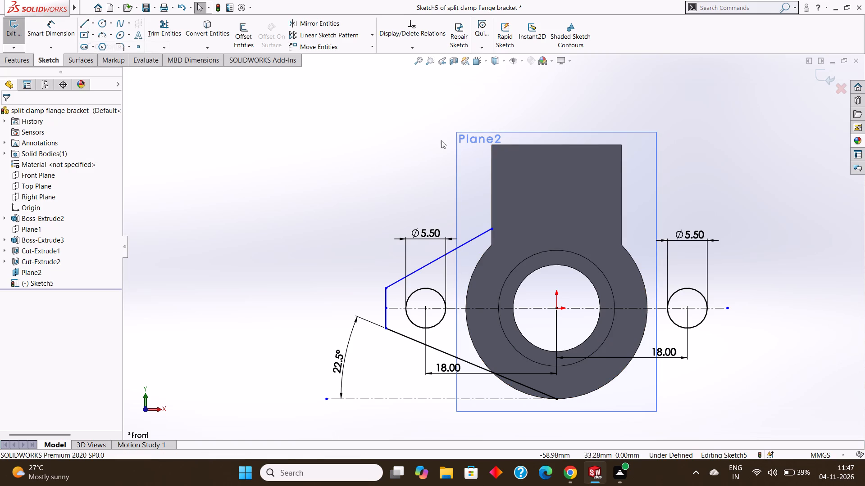
left_click(493, 145)
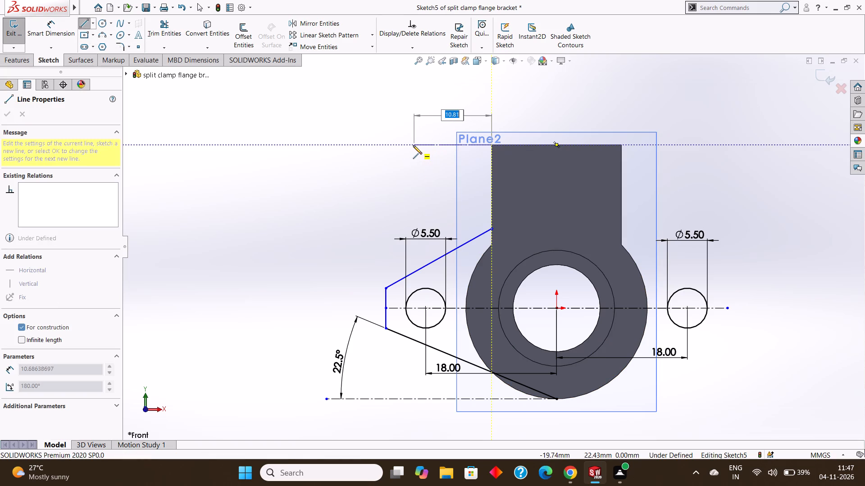
left_click(413, 145)
key("Escape")
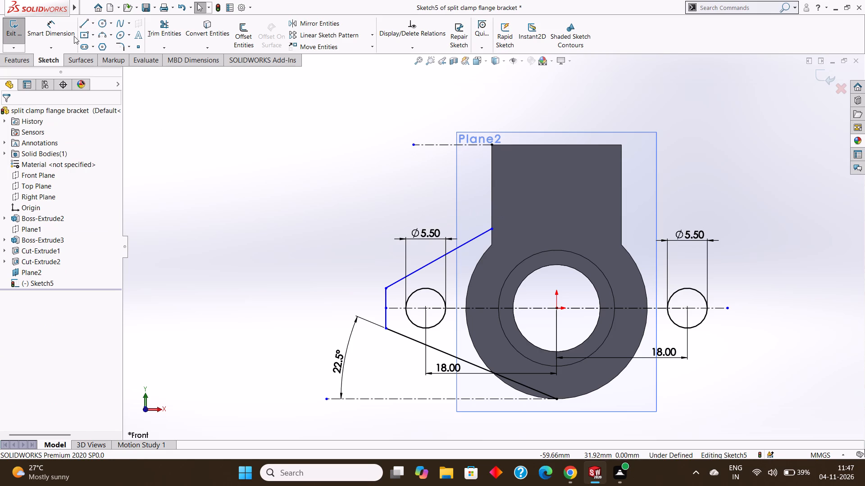
Dimension the angle between the upper horizontal centerline and the upper sloping line to 22.5 degrees.
left_click(63, 29)
left_click(443, 145)
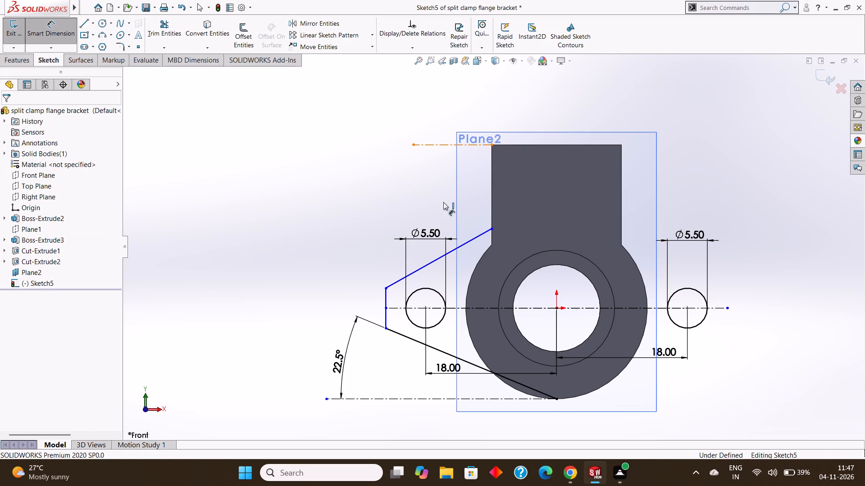
left_click(451, 250)
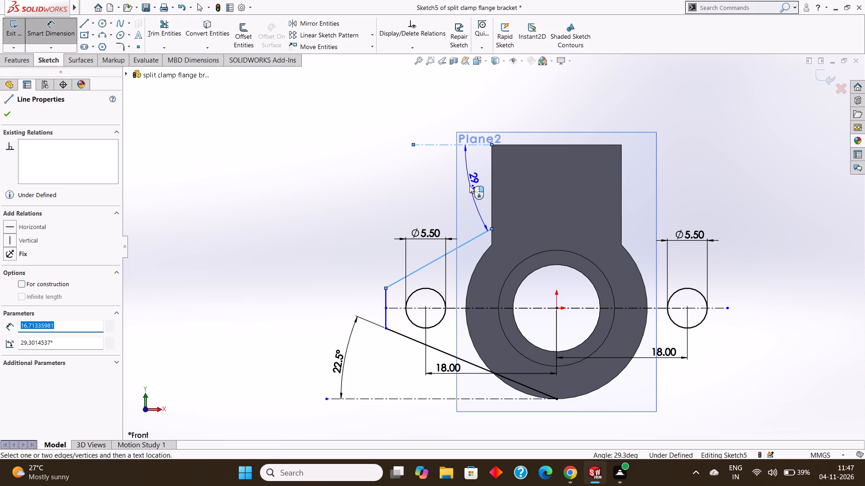
left_click(469, 185)
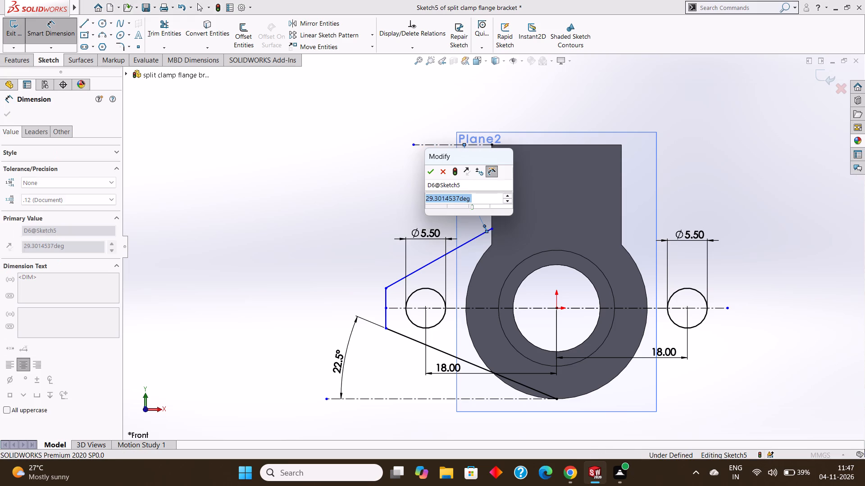
type("22.")
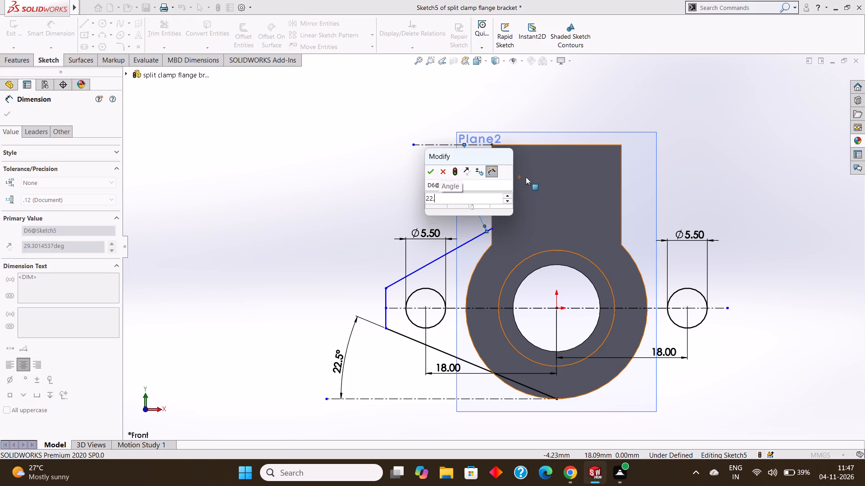
key("5")
key("Return")
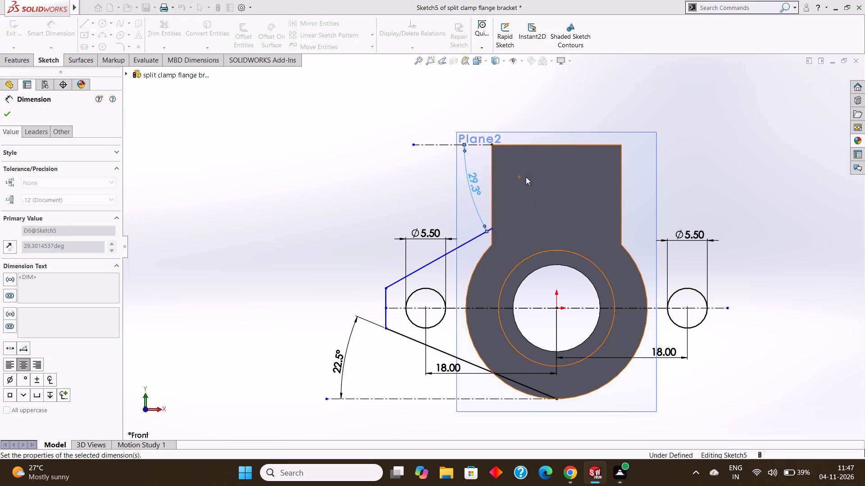
key("Escape")
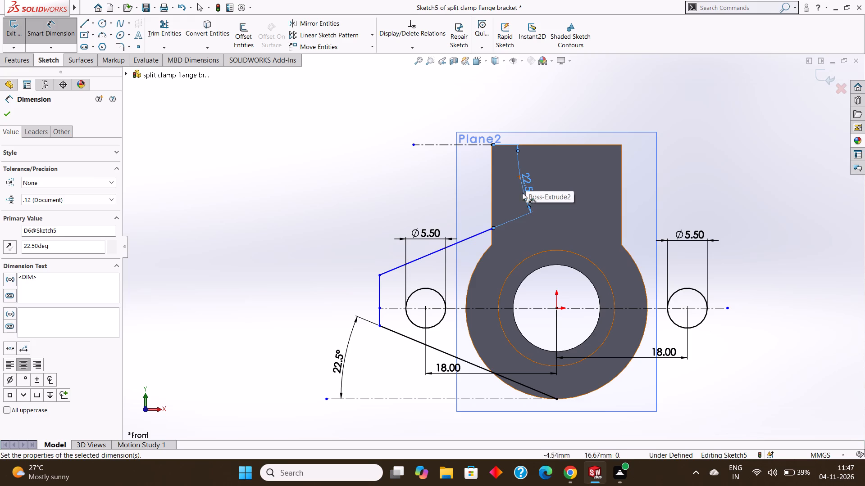
key("Escape")
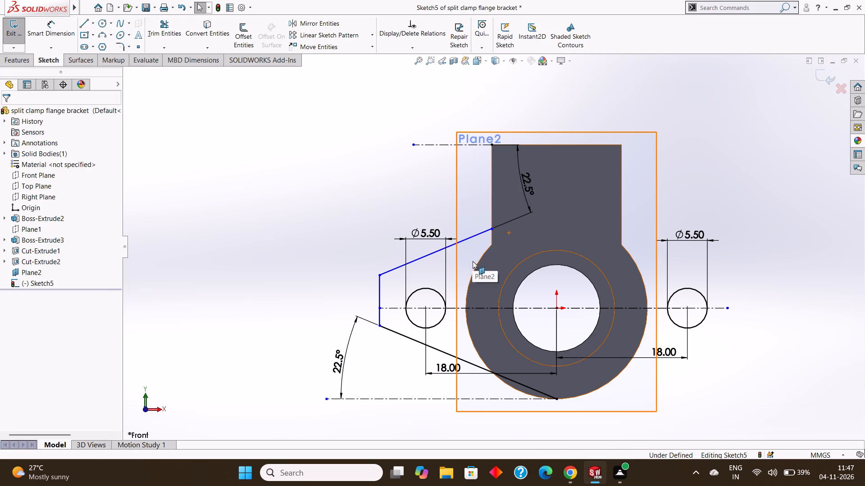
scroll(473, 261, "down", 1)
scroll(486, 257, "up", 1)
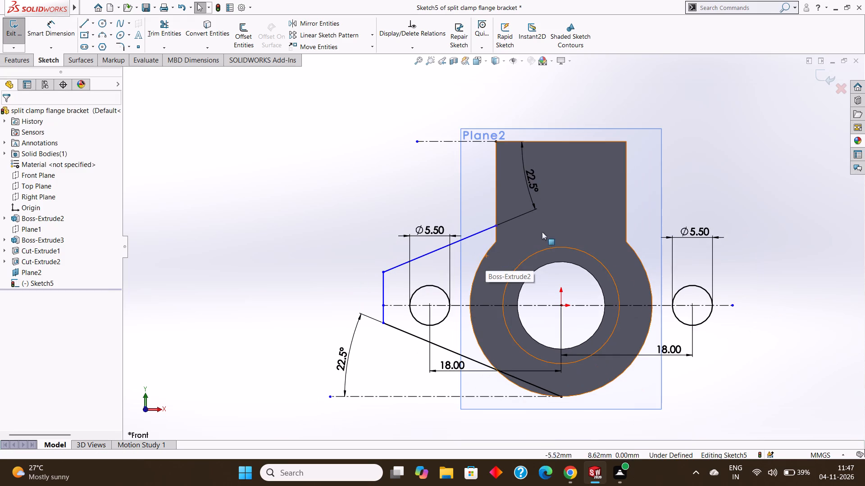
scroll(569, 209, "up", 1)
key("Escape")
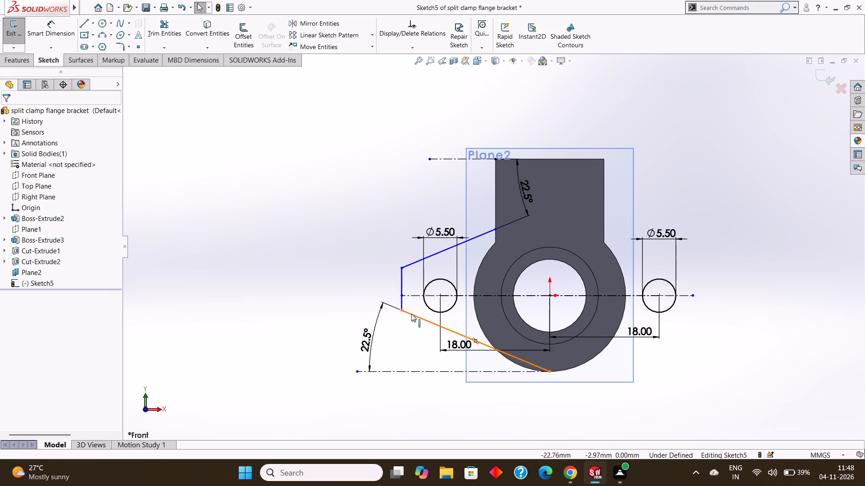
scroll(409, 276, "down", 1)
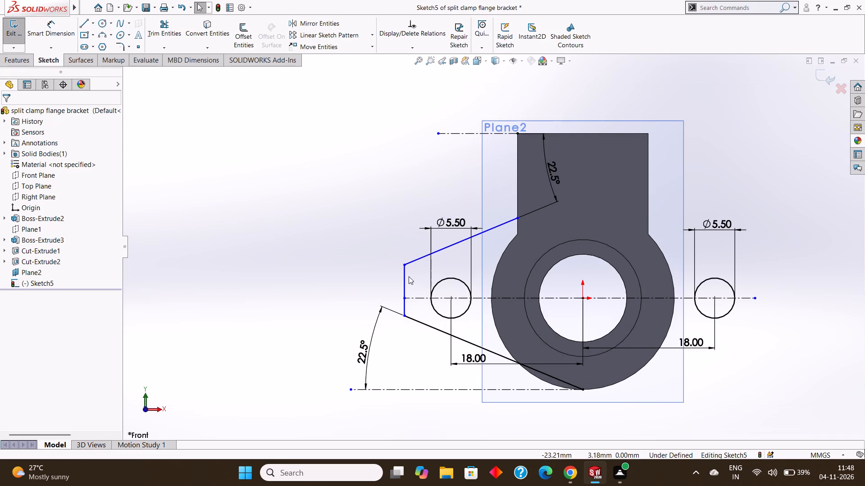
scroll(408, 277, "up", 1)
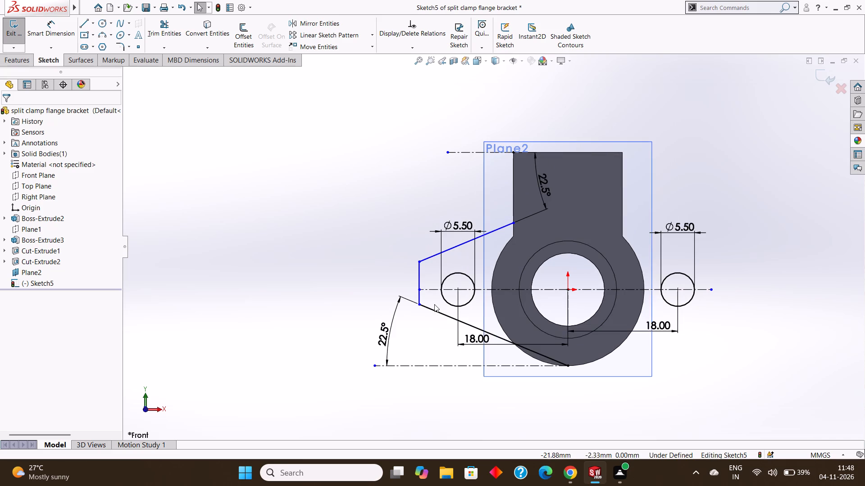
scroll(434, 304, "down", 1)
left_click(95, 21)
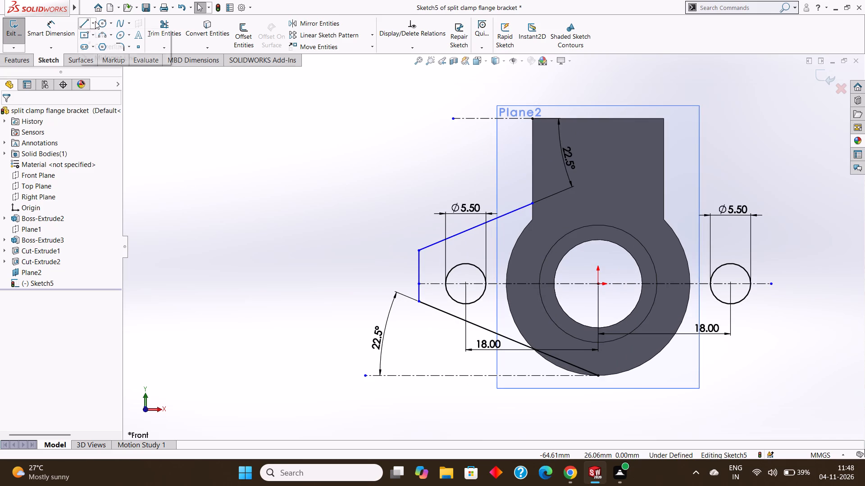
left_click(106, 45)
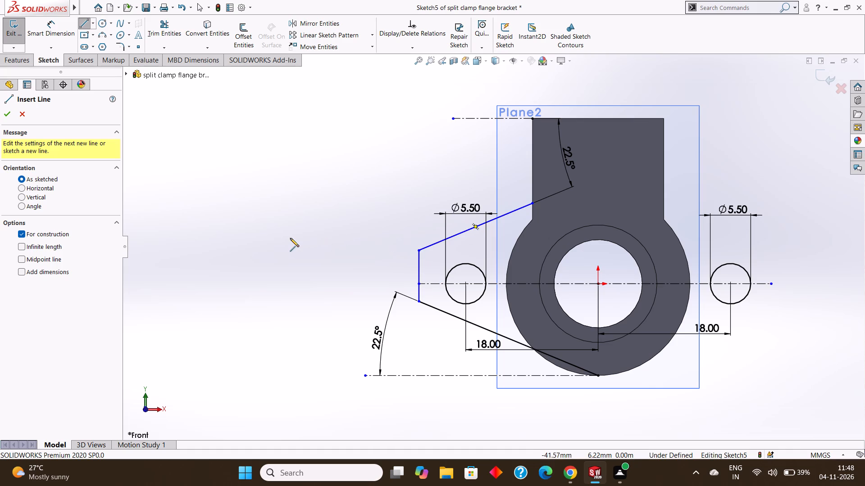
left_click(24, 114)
Set the Sketch Fillet radius to 2 mm and leave the command without filleting a corner.
left_click(127, 47)
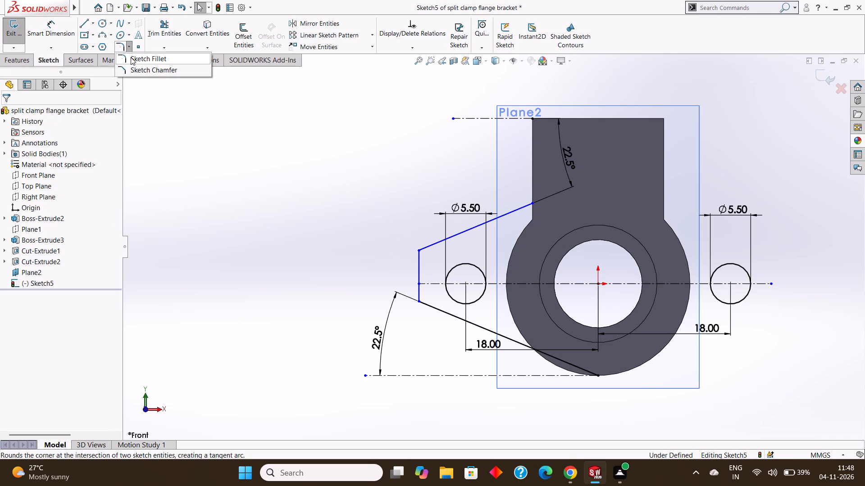
left_click(131, 57)
key("BackSpace")
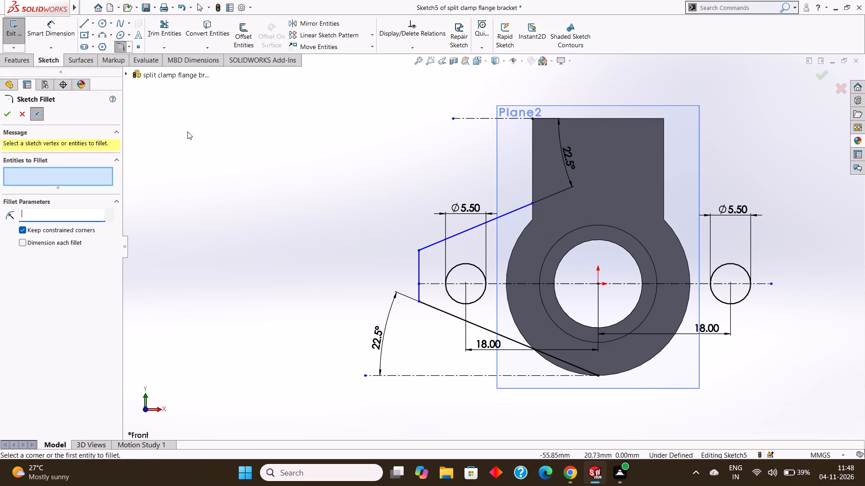
key("2")
key("Return")
key("Escape")
Trim away the horizontal centerline at the upper flange's top corner.
left_click(173, 30)
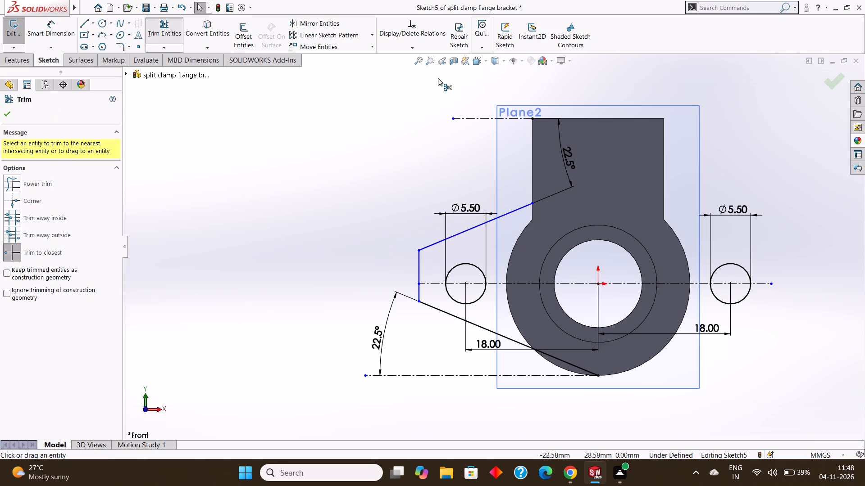
left_click(463, 116)
left_click(466, 117)
key("Escape")
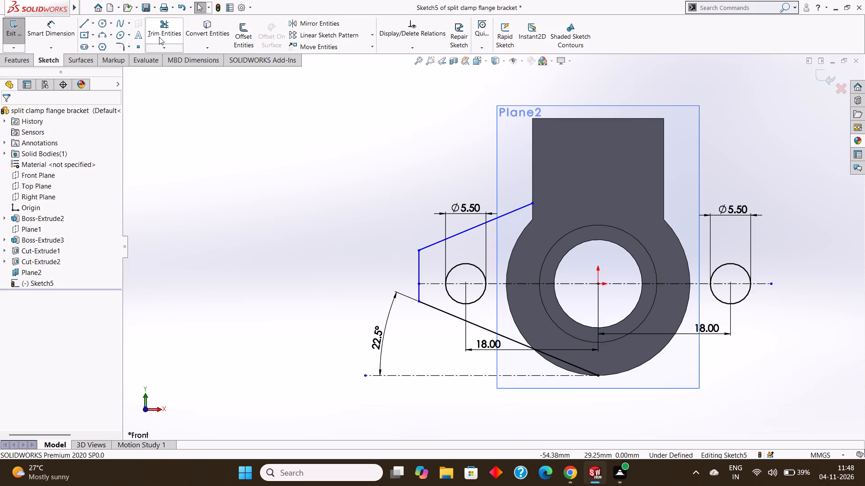
Draw a vertical line along the upper flange's side edge from the sloping line's upper end to the top corner.
left_click(88, 20)
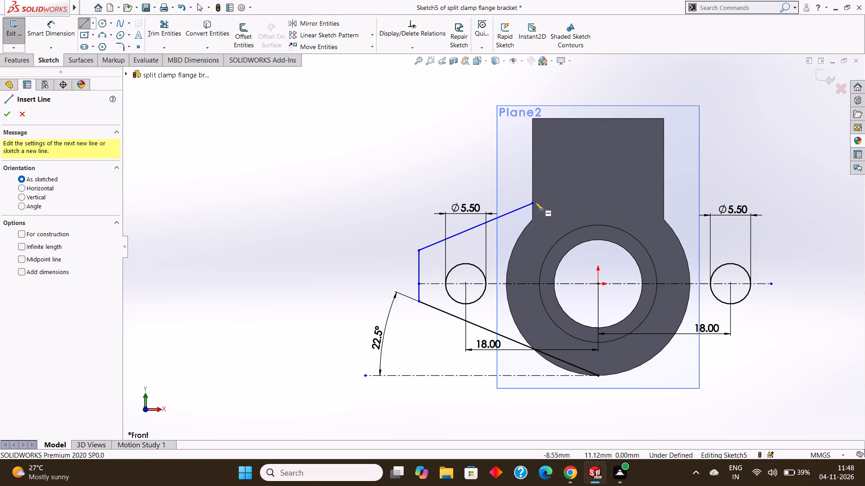
left_click(535, 202)
left_click(533, 119)
key("Escape")
key("Escape")
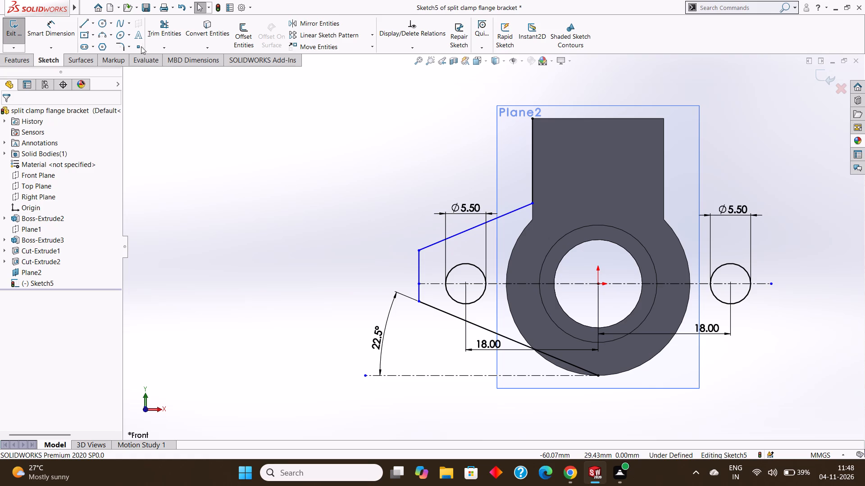
Fillet the flange outline's three corners with a 2 mm radius: at the upper flange's side line and both ends of the outer vertical edge.
left_click(130, 44)
left_click(136, 57)
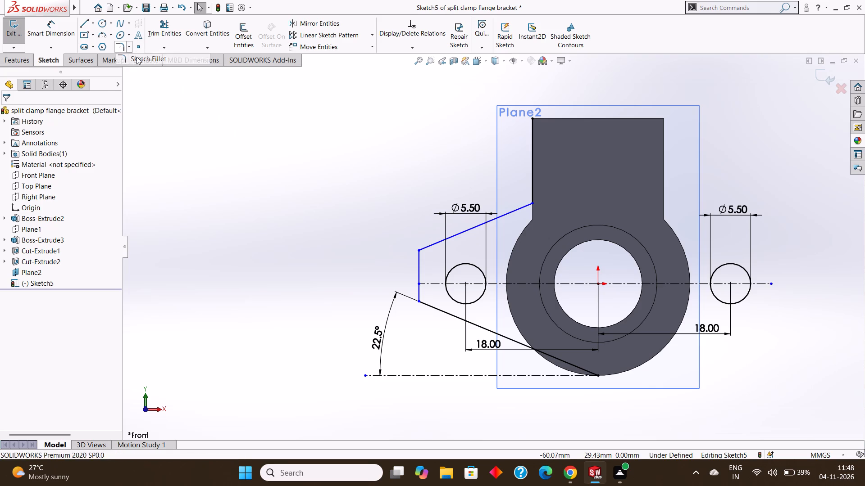
left_click(533, 165)
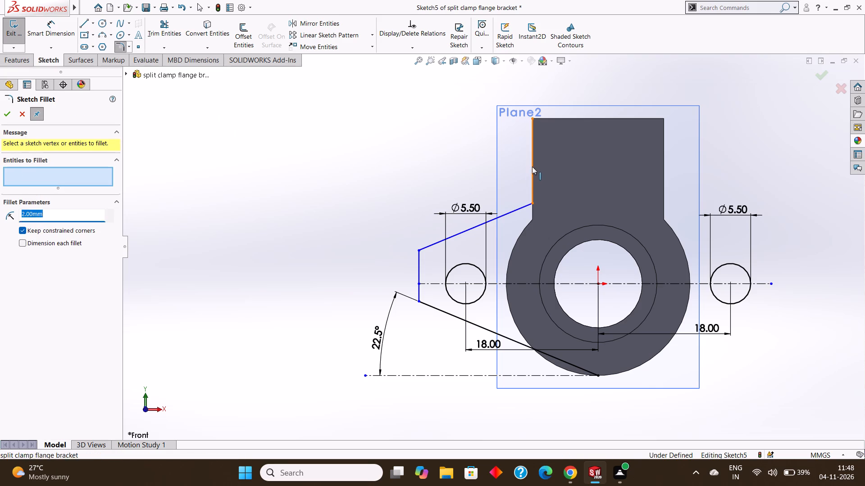
left_click(525, 205)
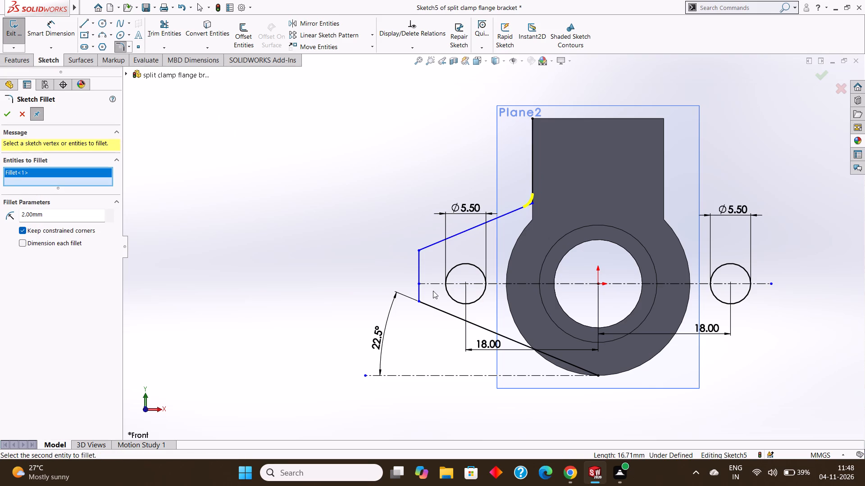
left_click(428, 245)
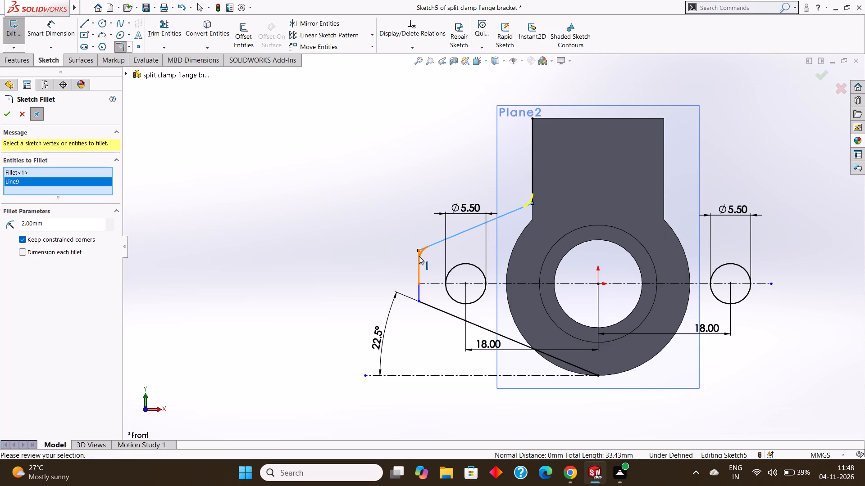
left_click(419, 256)
left_click(419, 289)
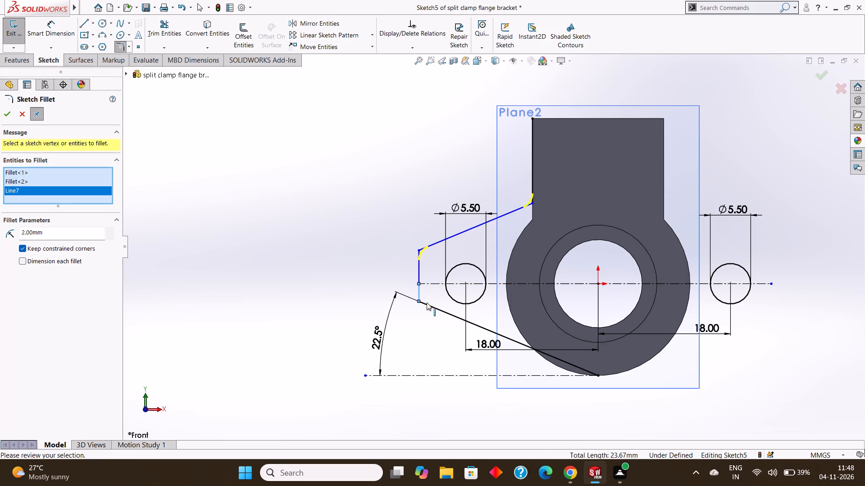
left_click(427, 303)
left_click(10, 112)
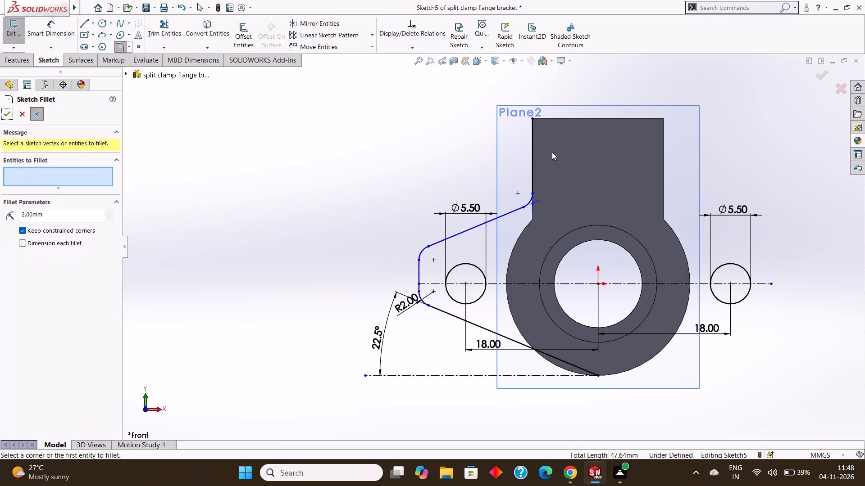
left_click(4, 113)
Sketch a circle about 25 mm in diameter centred on the origin, matching the cylinder's outer edge, and dimension its diameter.
left_click(99, 24)
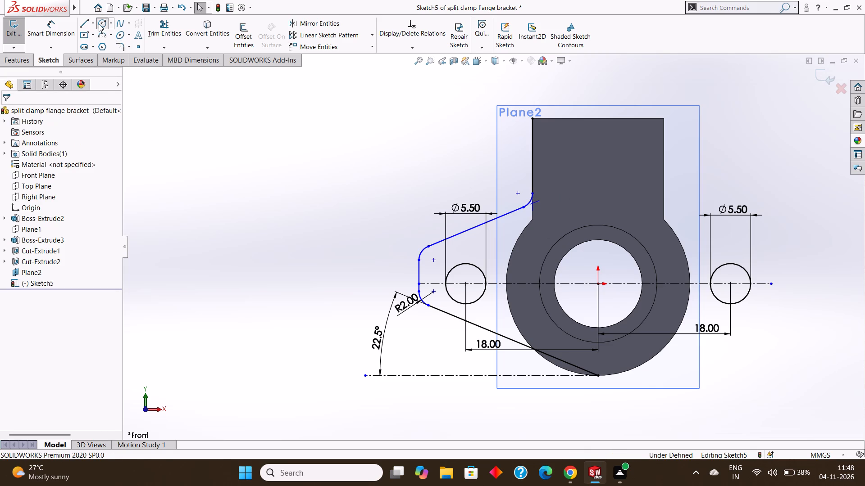
left_click_drag(598, 283, 672, 325)
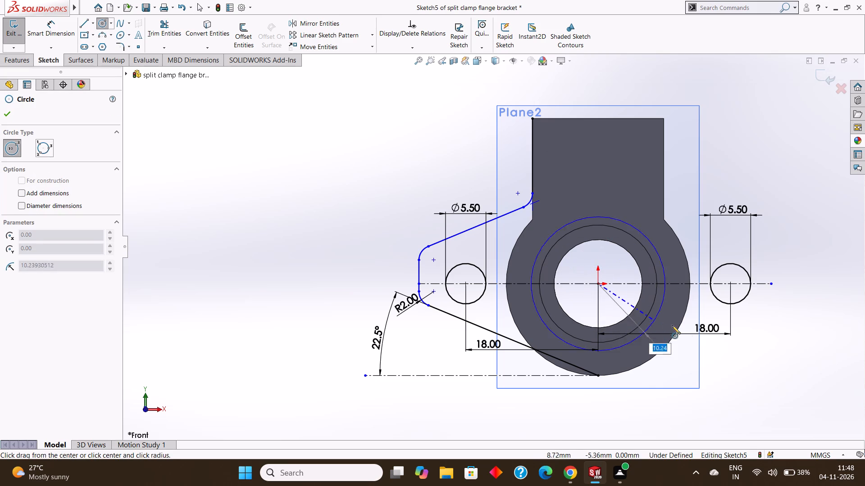
left_click_drag(672, 325, 679, 327)
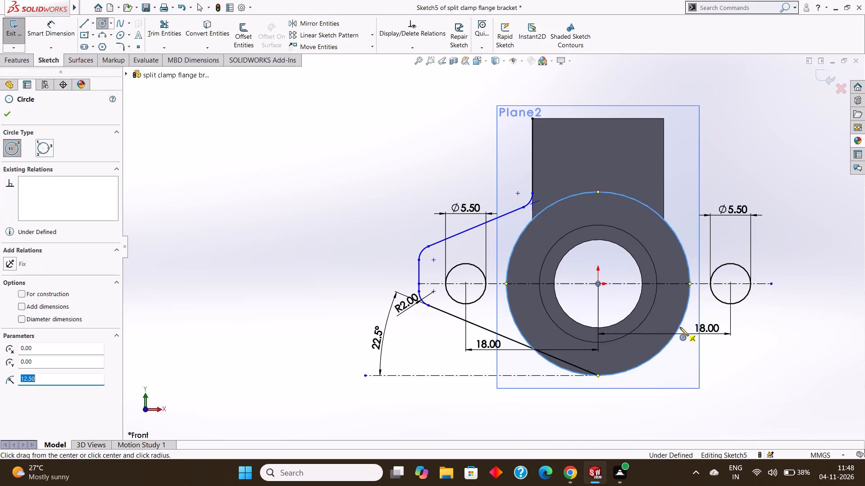
key("Escape")
left_click(49, 27)
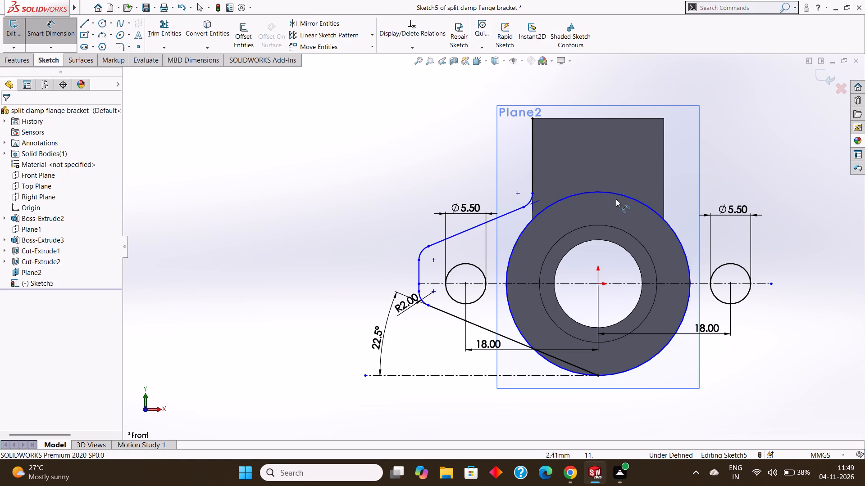
left_click(614, 194)
left_click(603, 143)
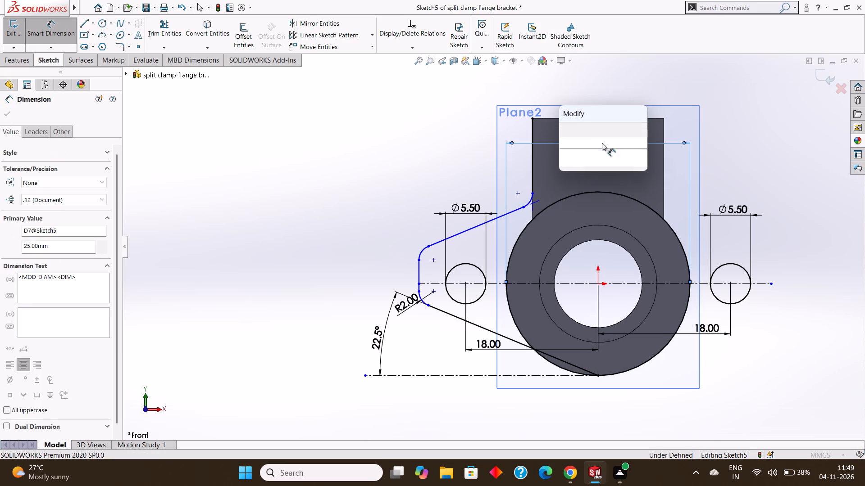
left_click(569, 126)
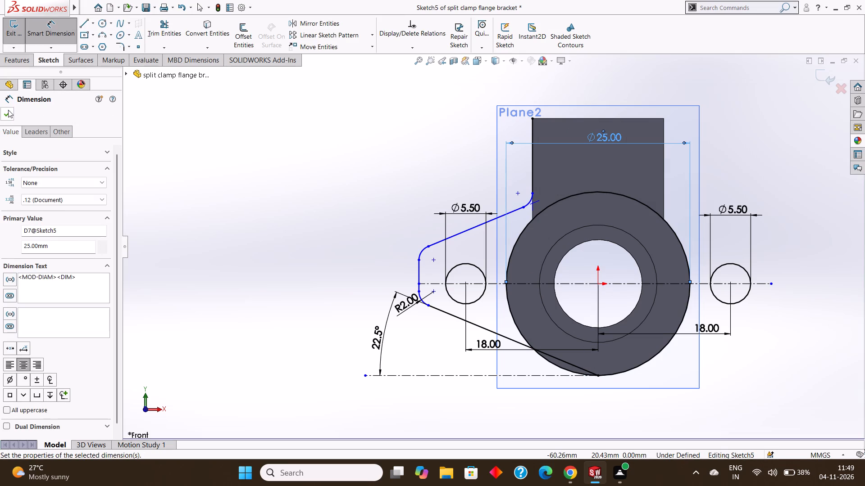
left_click(8, 112)
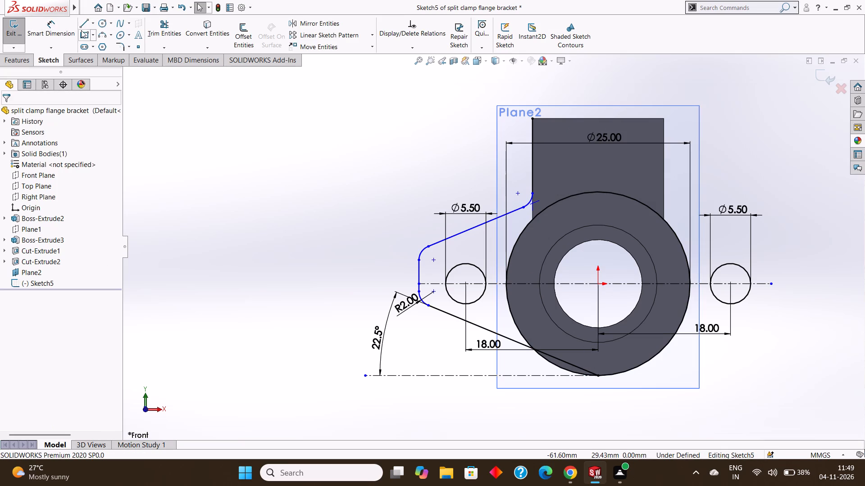
Draw a vertical line about 3.5 mm long from the upper fillet's end at the flange side down to the large circle.
left_click(79, 26)
scroll(513, 201, "down", 3)
scroll(585, 216, "down", 2)
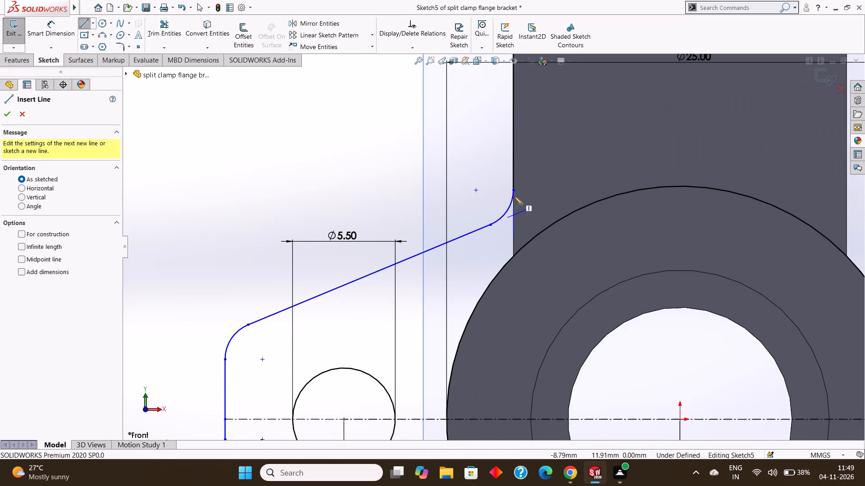
left_click(513, 191)
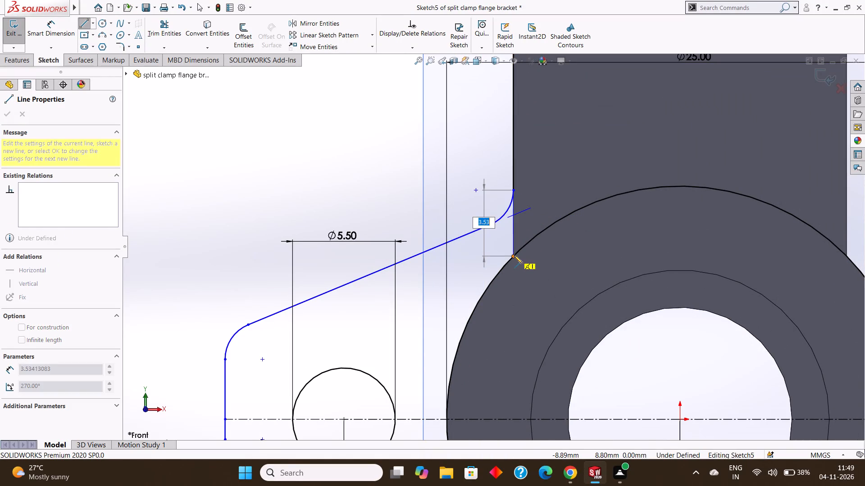
left_click(514, 255)
key("Escape")
key("Escape")
scroll(546, 248, "up", 5)
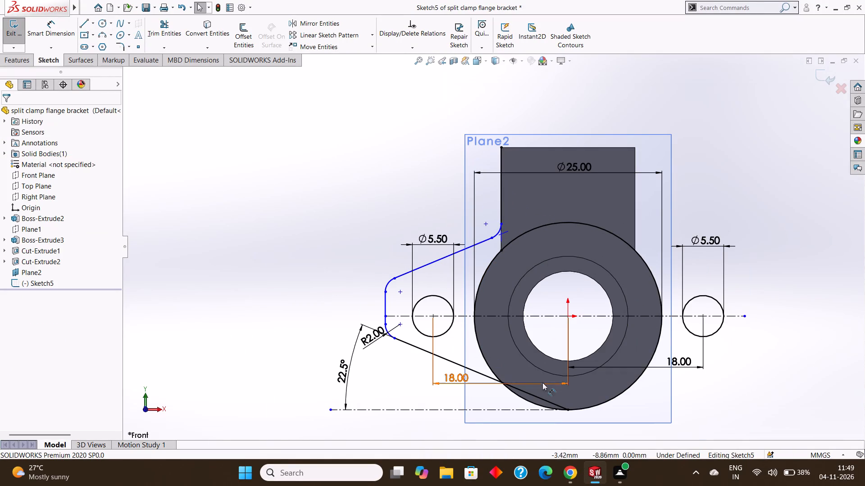
Trim away the portion of the lower sloping line that lies inside the large circle.
left_click(162, 24)
scroll(557, 372, "down", 1)
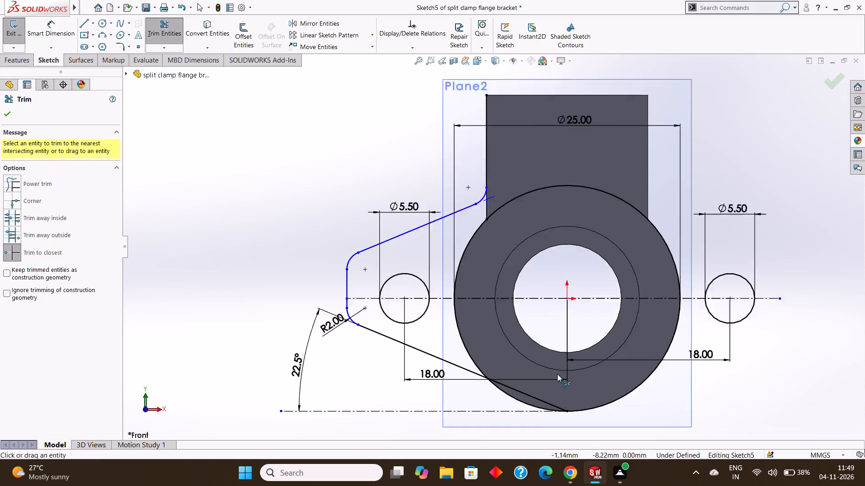
scroll(557, 374, "down", 3)
left_click(518, 387)
scroll(468, 369, "up", 3)
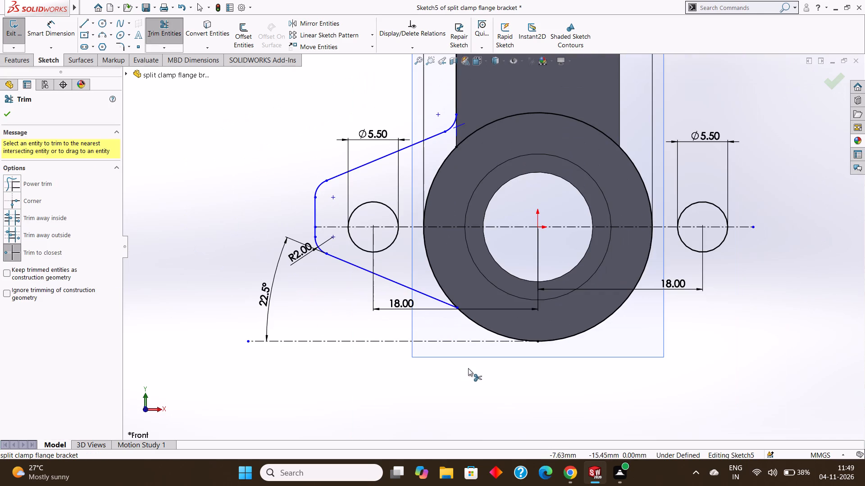
scroll(463, 247, "up", 1)
key("Escape")
key("Escape")
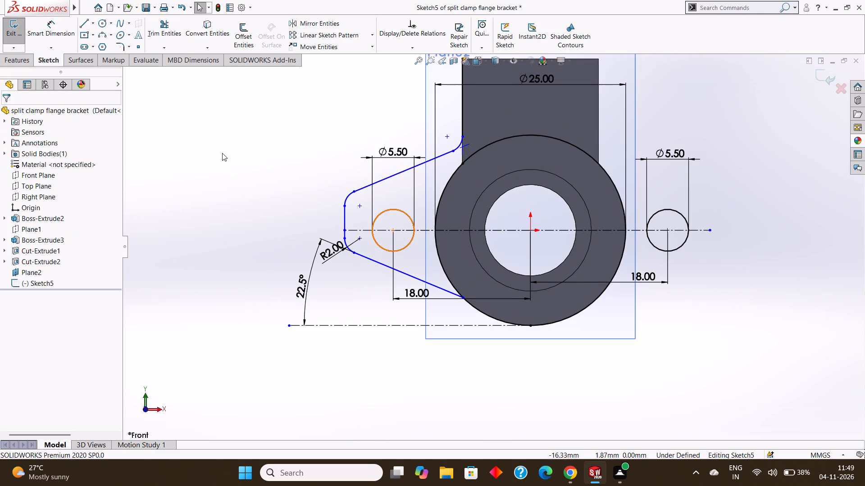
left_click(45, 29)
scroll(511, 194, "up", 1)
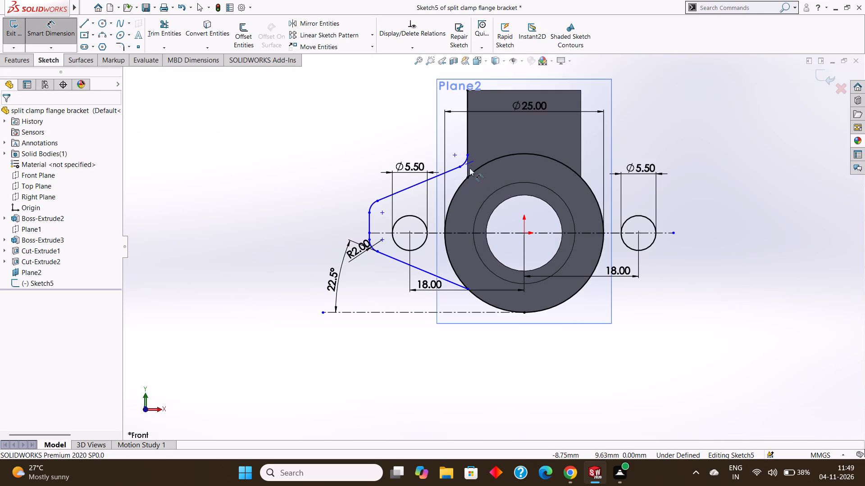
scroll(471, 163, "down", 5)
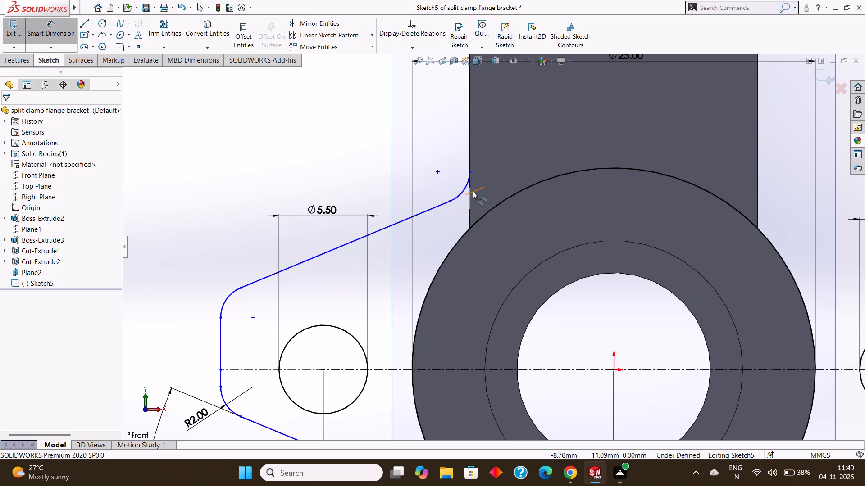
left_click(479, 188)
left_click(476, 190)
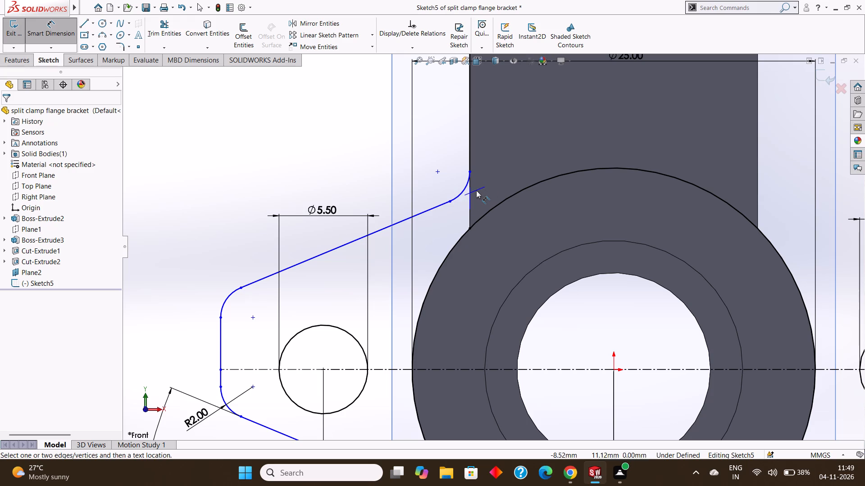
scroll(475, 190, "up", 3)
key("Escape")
Dimension the horizontal distance from the origin to the point where the upper sloping line meets the fillet beside the upper flange.
left_click(59, 24)
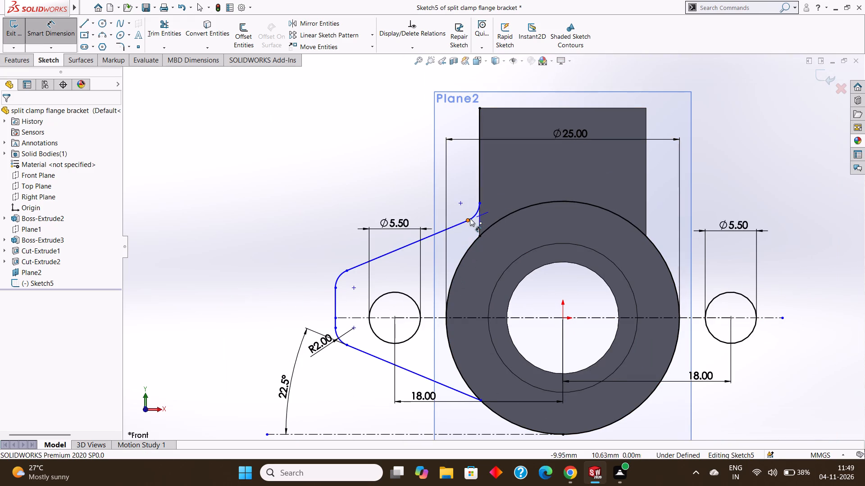
left_click(564, 317)
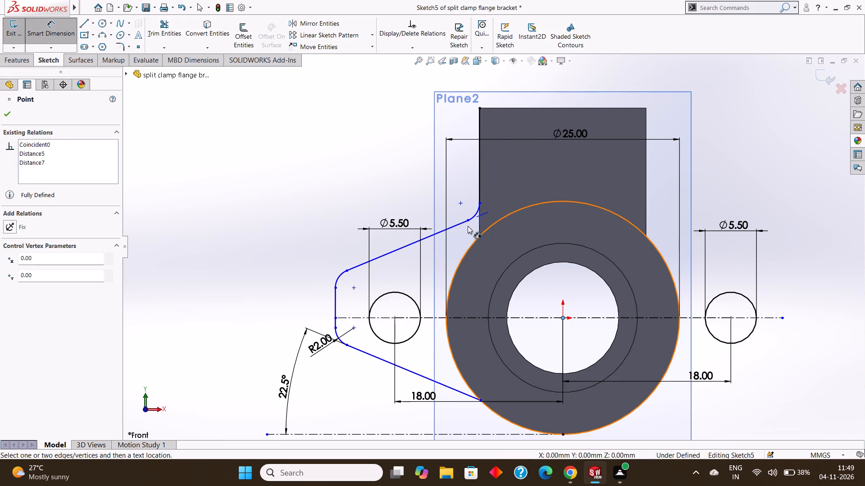
left_click(468, 221)
left_click(496, 159)
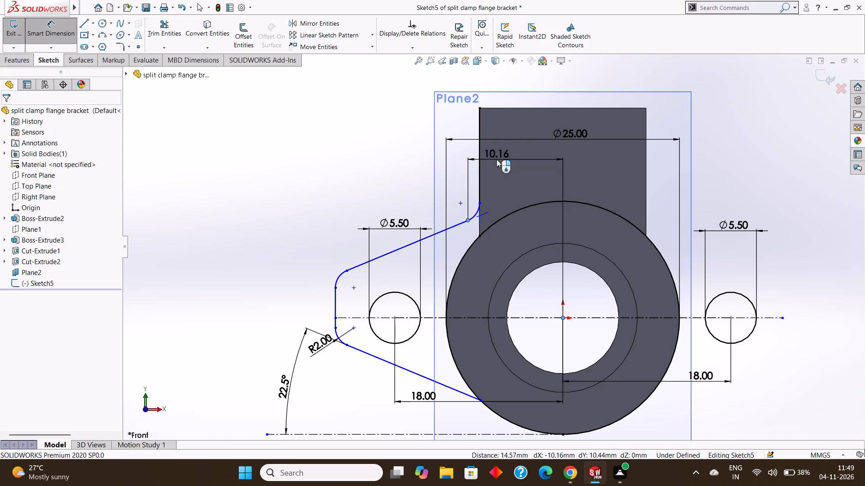
left_click(457, 147)
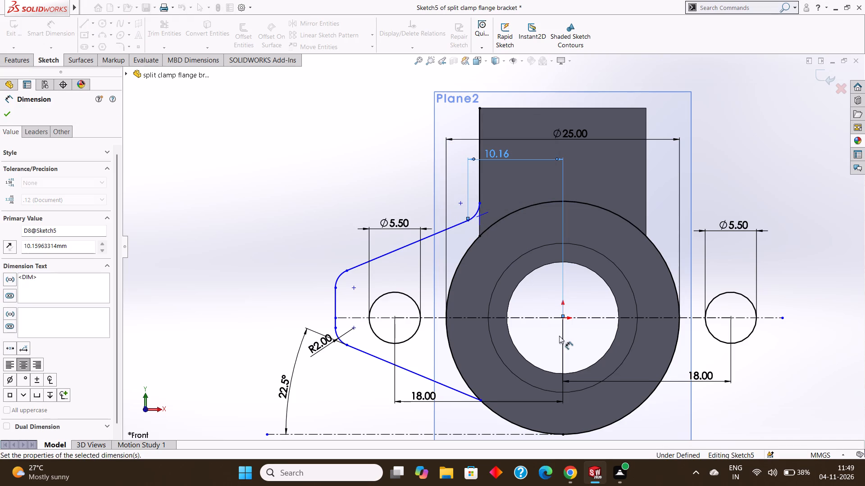
left_click(564, 317)
key("Escape")
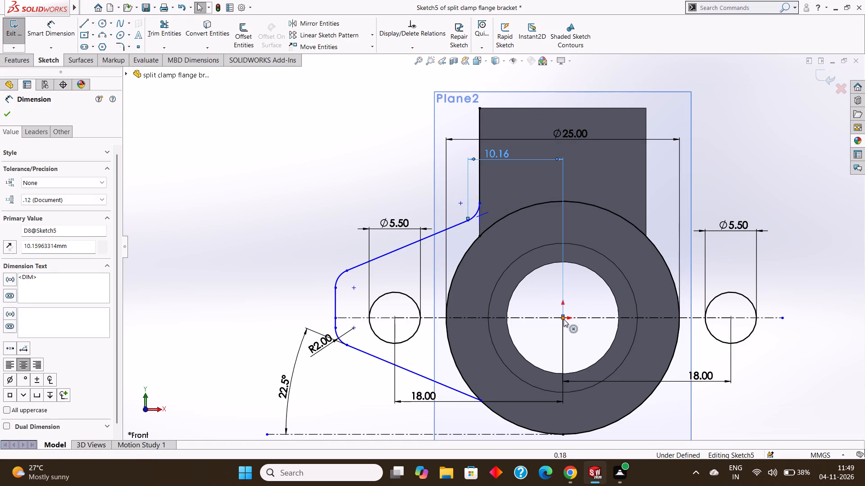
Dimension the vertical distance from the origin to the same upper sloping line and fillet junction.
left_click(57, 26)
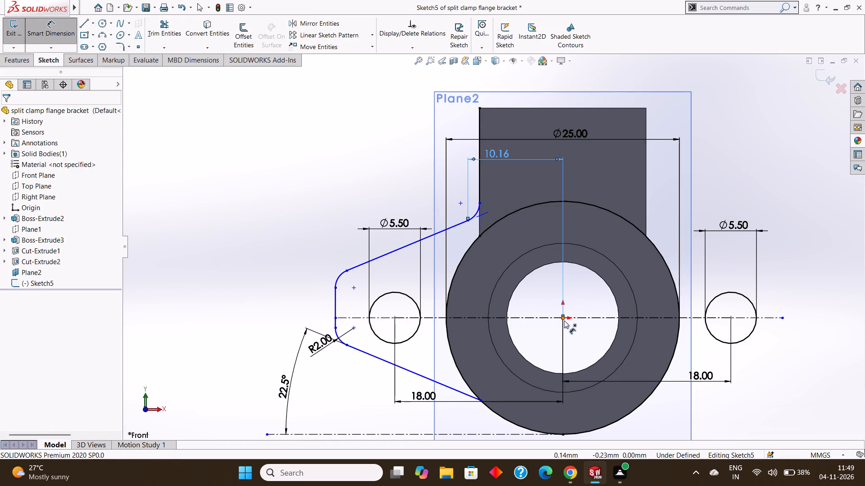
left_click(564, 320)
left_click(469, 219)
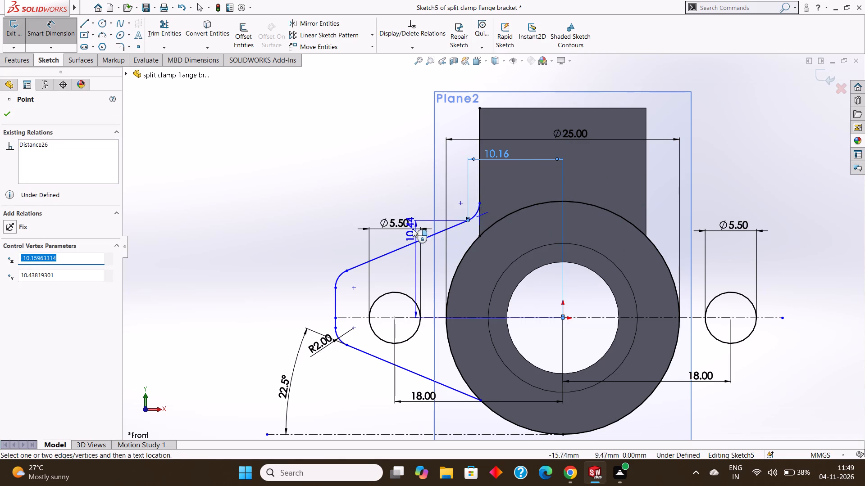
left_click(321, 234)
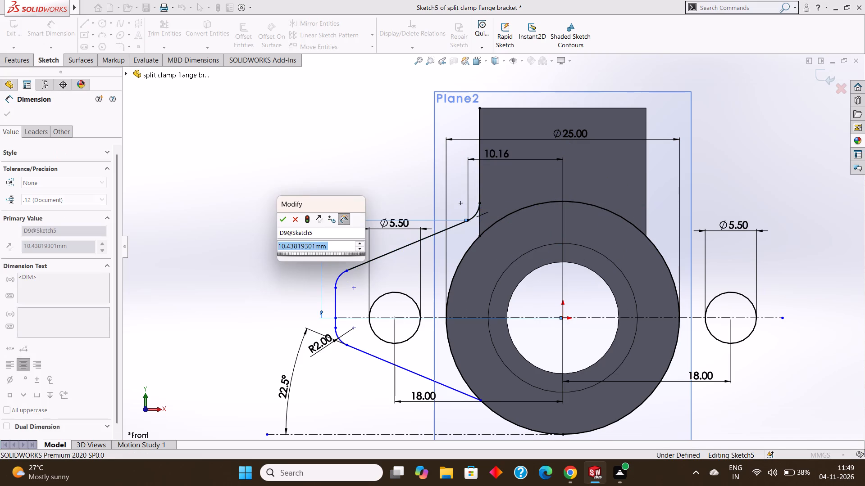
left_click(284, 222)
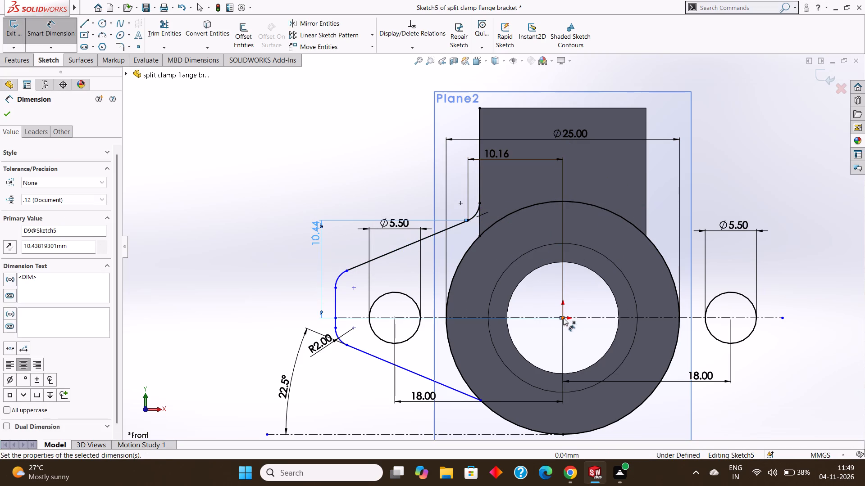
Dimension the horizontal distance from the origin to the upper end of the flange outline's outer vertical edge.
left_click(563, 318)
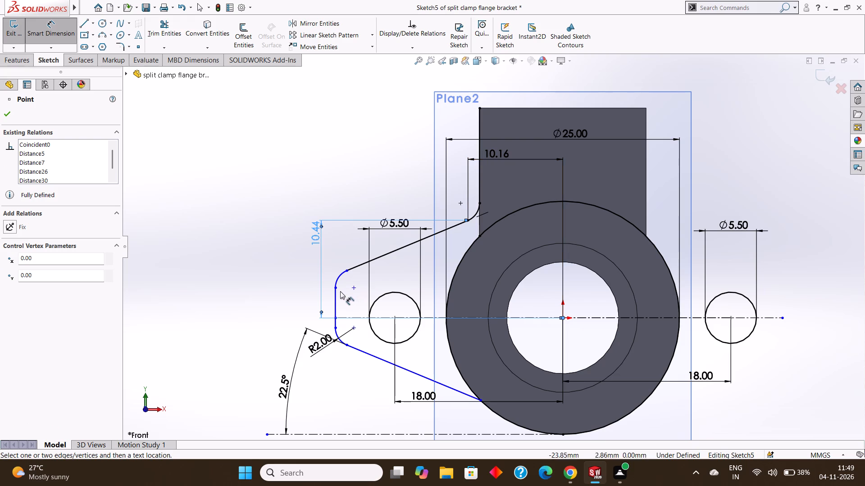
left_click(337, 287)
left_click(372, 160)
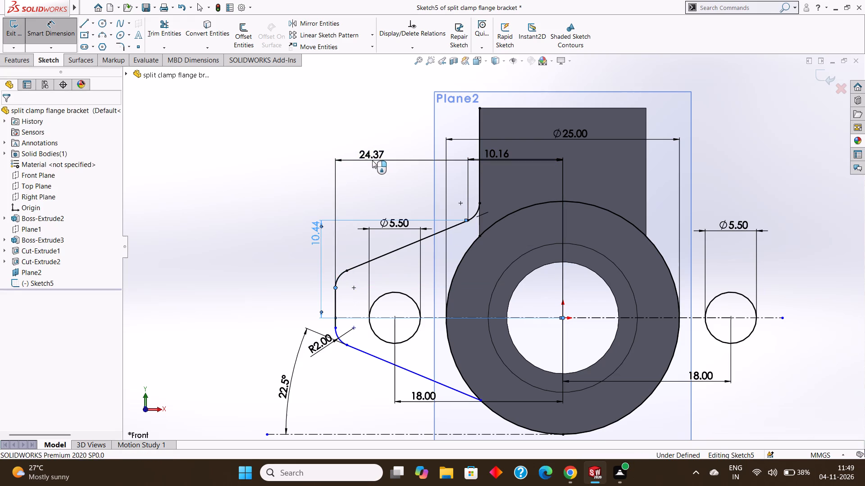
left_click(337, 149)
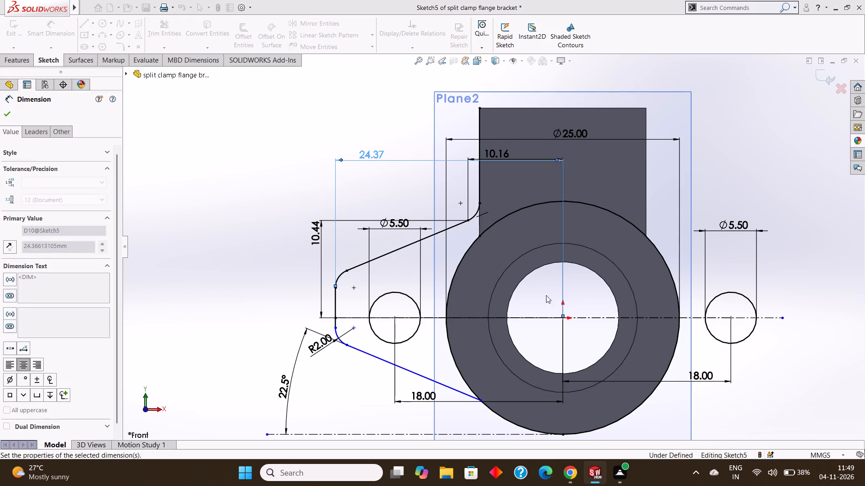
Dimension the vertical distance from the origin to the point where the lower sloping line meets its 2 mm corner fillet.
left_click(563, 319)
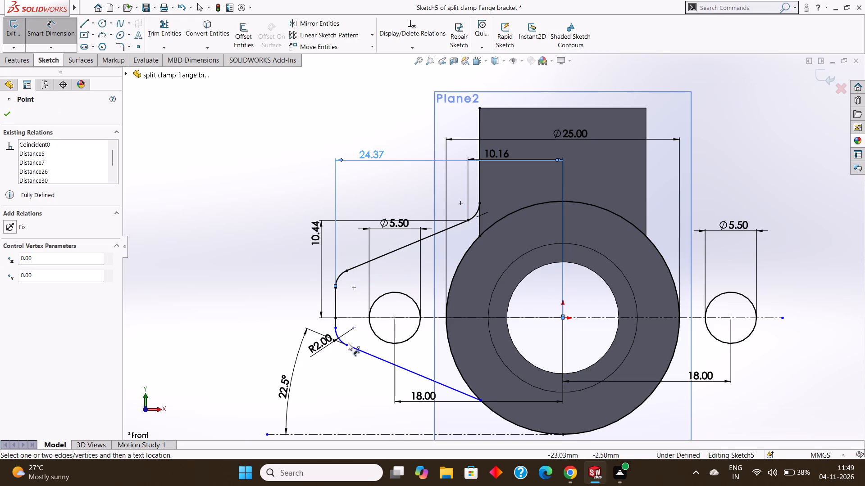
left_click(348, 346)
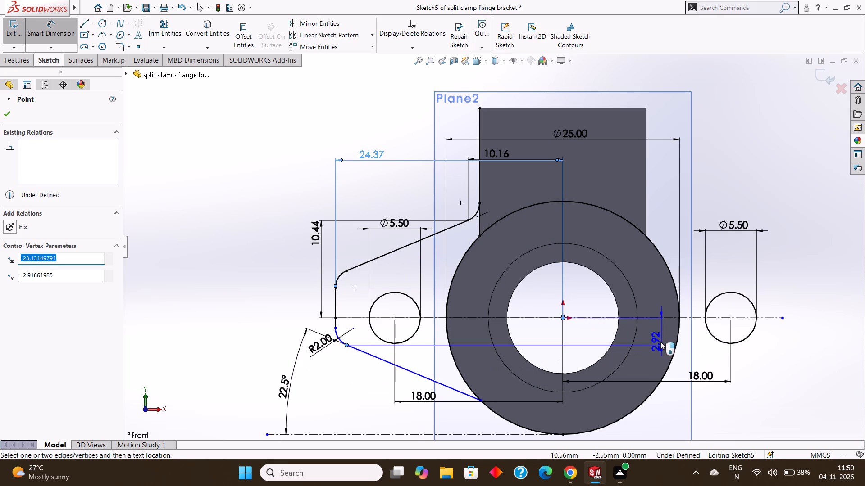
left_click(660, 342)
left_click(618, 330)
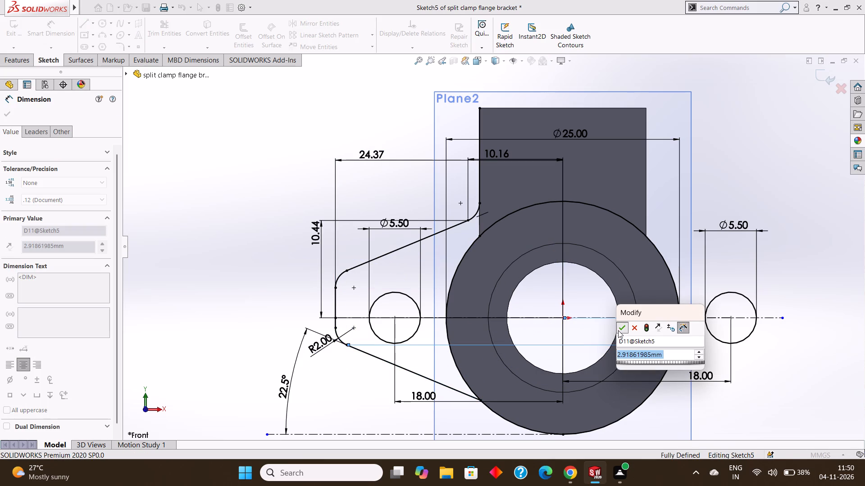
left_click(9, 112)
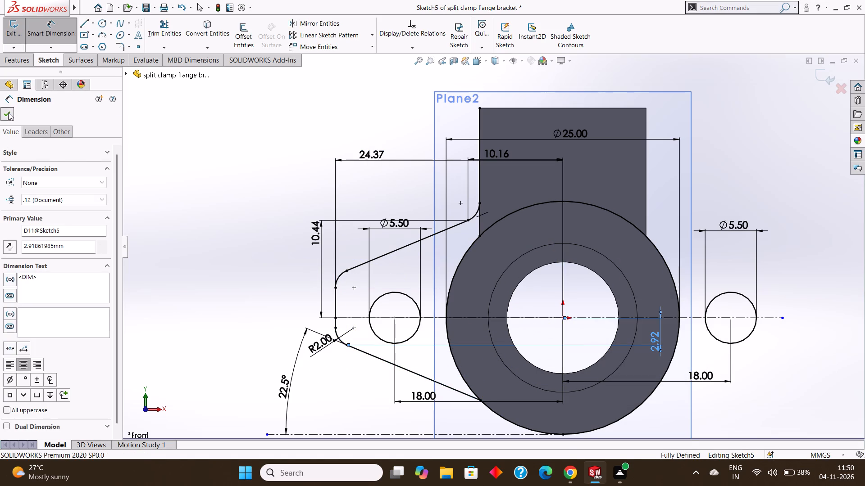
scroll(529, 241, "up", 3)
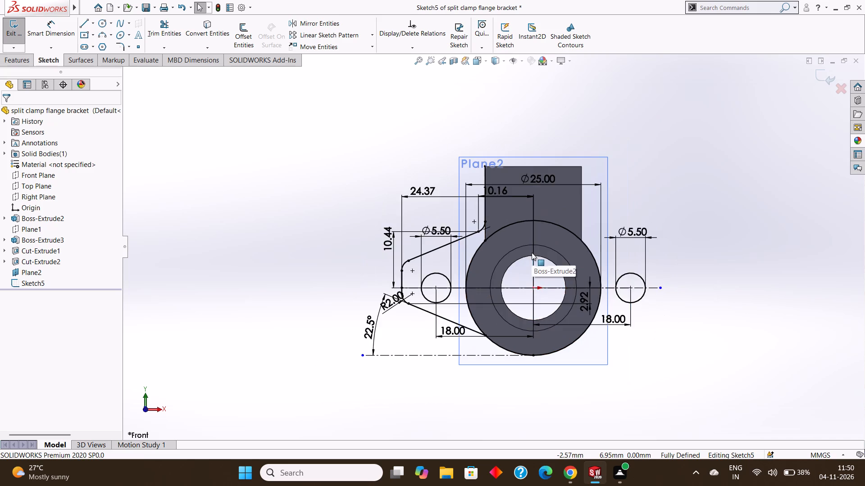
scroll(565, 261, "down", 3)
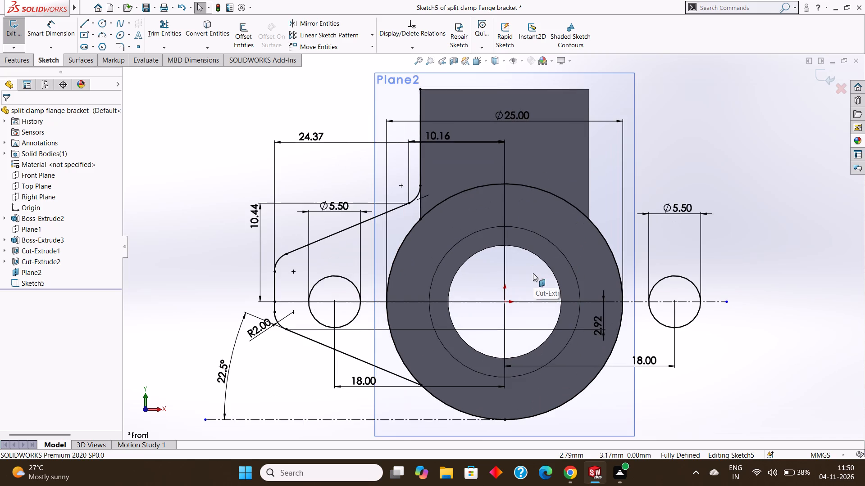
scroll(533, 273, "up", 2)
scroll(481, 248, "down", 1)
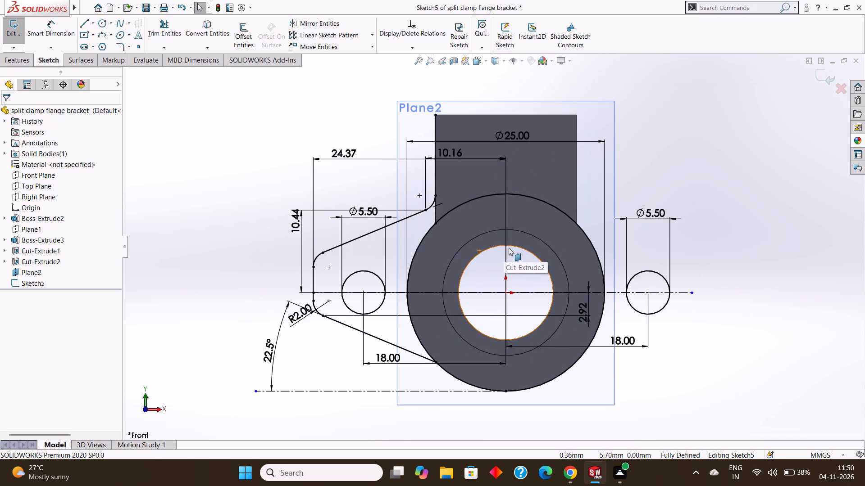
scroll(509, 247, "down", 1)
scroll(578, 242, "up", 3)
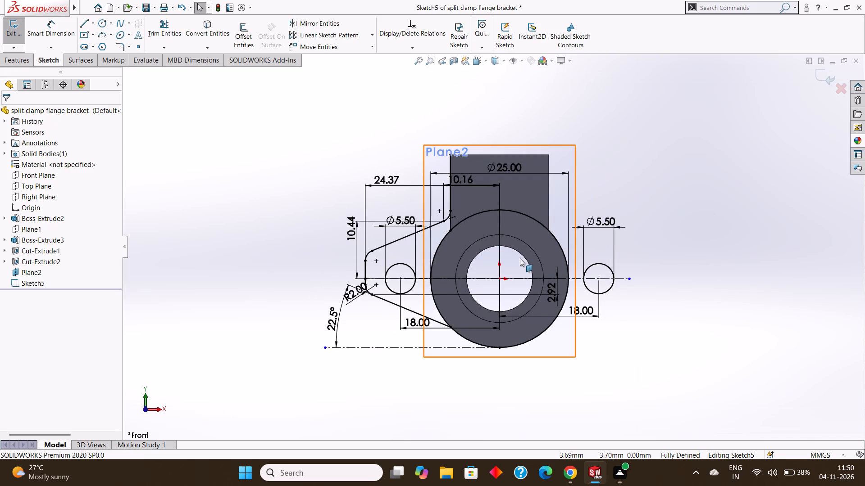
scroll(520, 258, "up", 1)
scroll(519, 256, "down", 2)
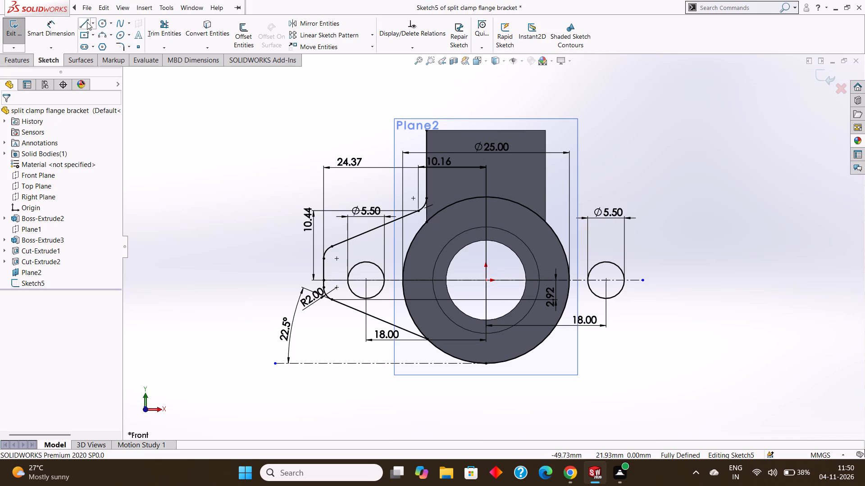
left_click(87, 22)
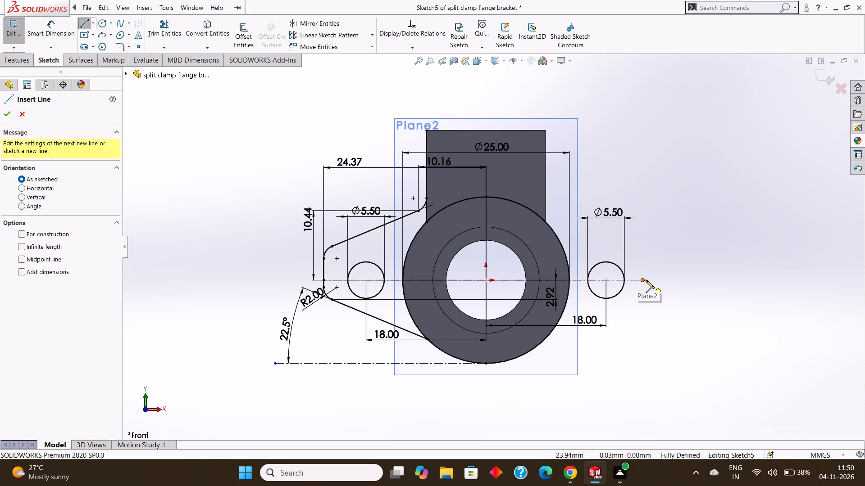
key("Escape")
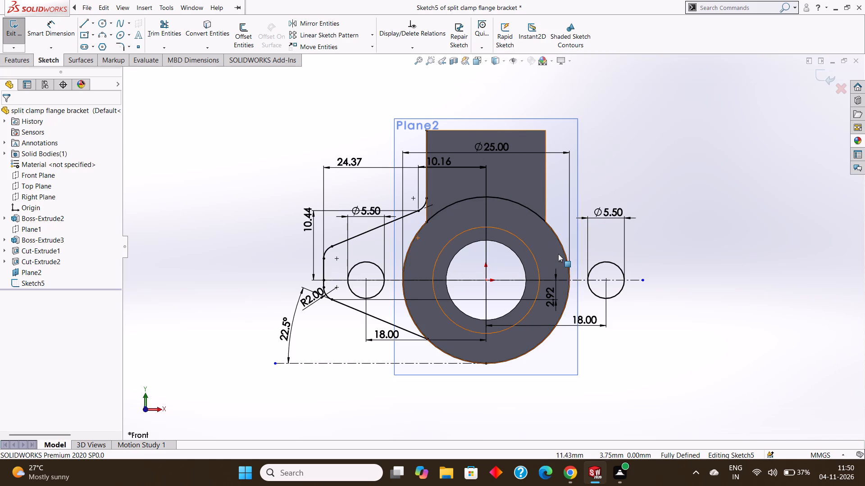
Save the part with the sketch still open.
key("ctrl+s")
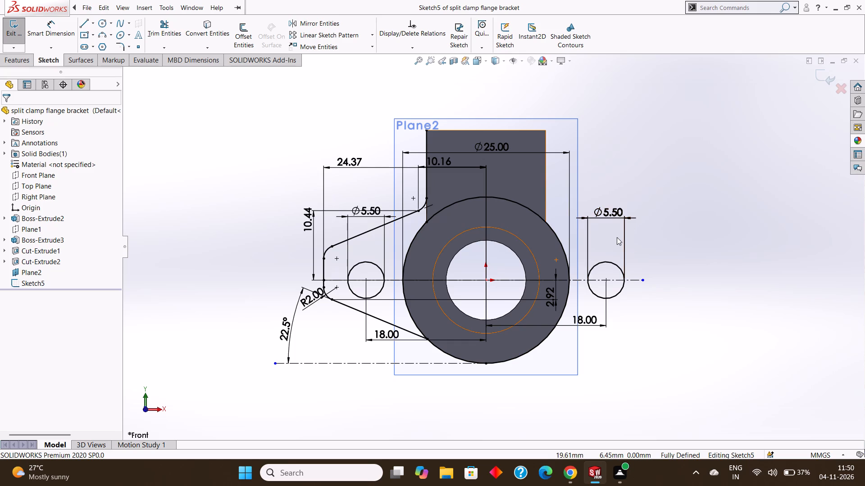
Sketch two vertical lines from the right end of the horizontal centerline, one going up and one going down, beyond the right 5.5 mm hole.
left_click(85, 21)
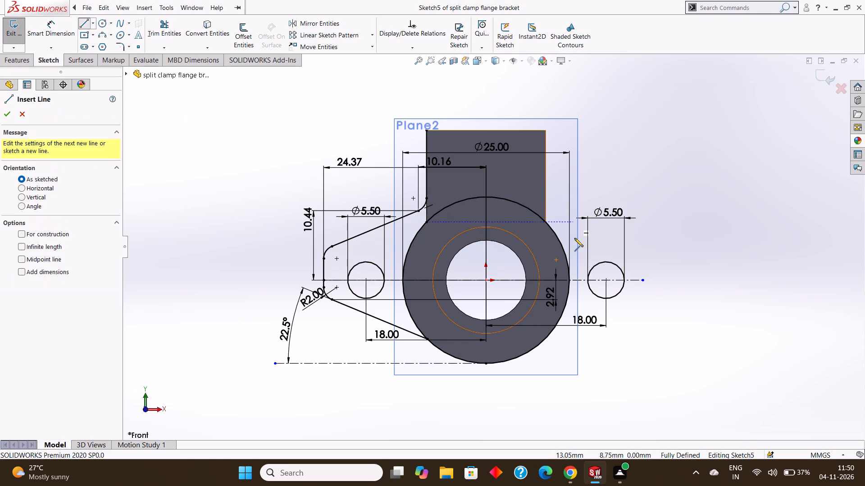
left_click(644, 279)
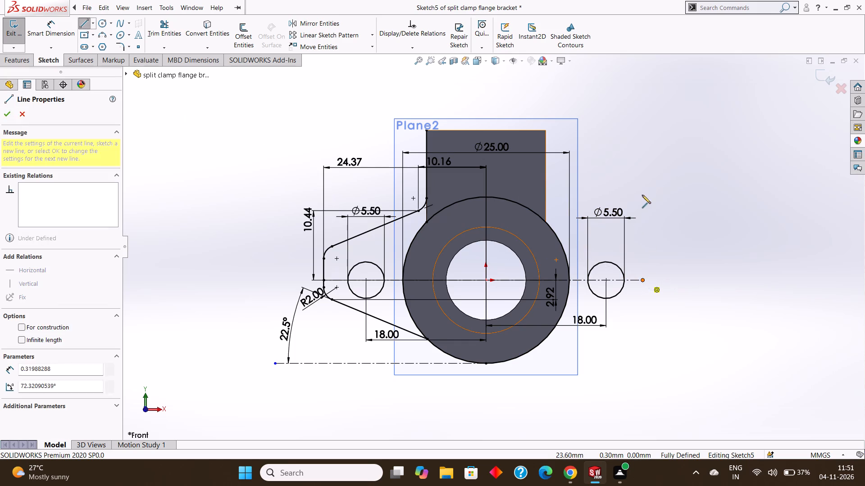
left_click(645, 188)
key("Escape")
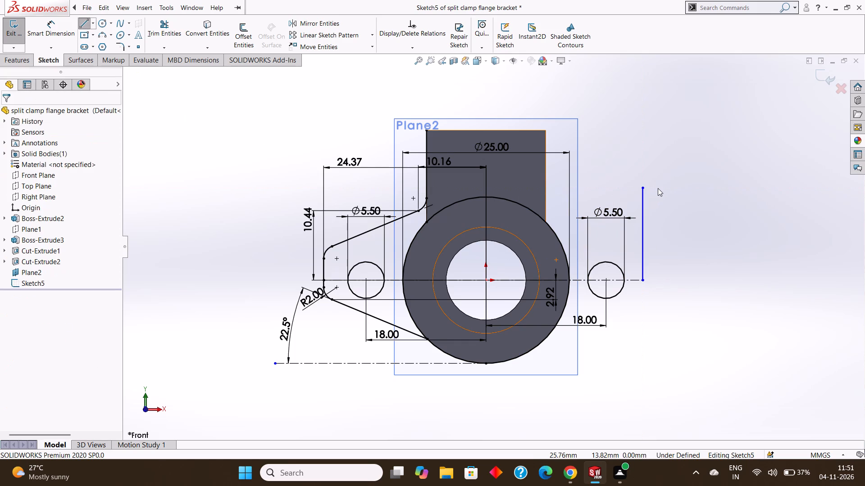
key("Return")
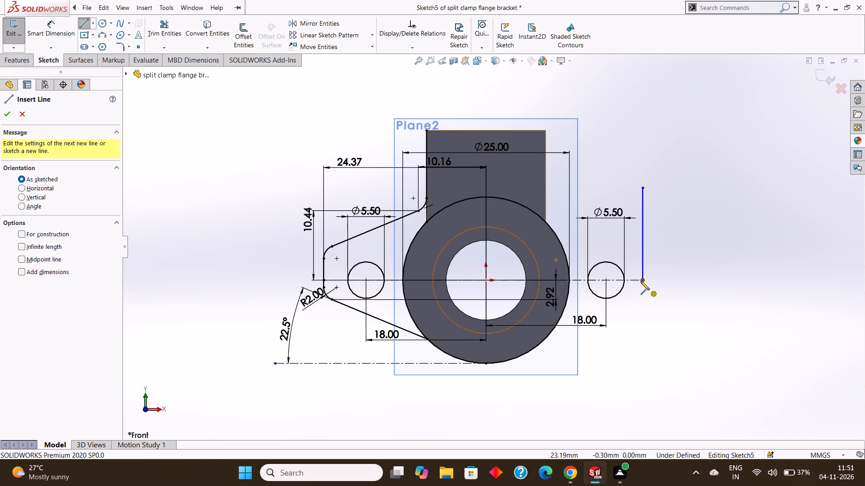
left_click(641, 279)
left_click(643, 360)
key("Escape")
key("Escape")
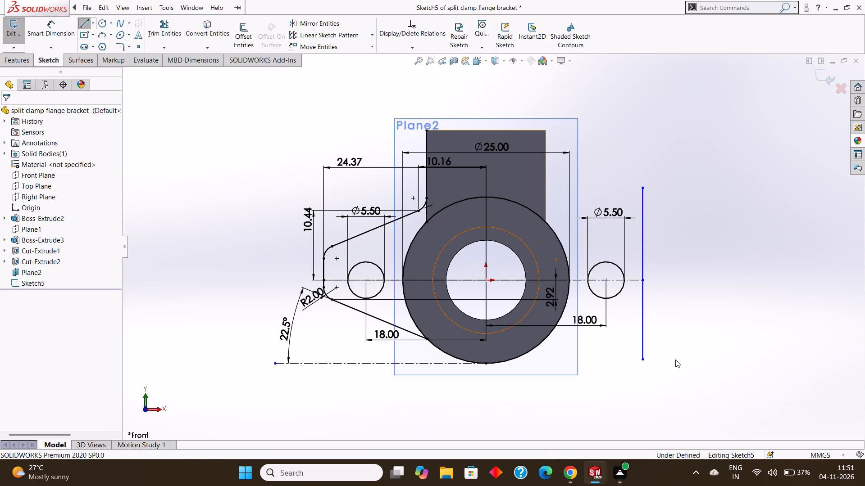
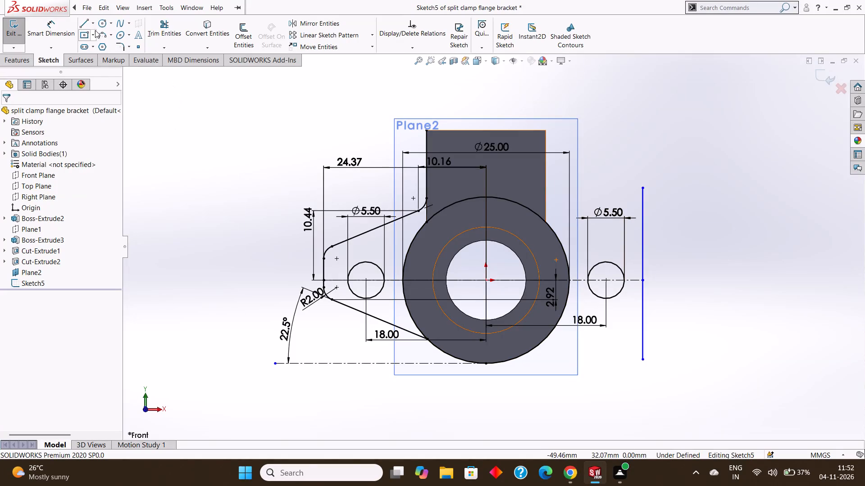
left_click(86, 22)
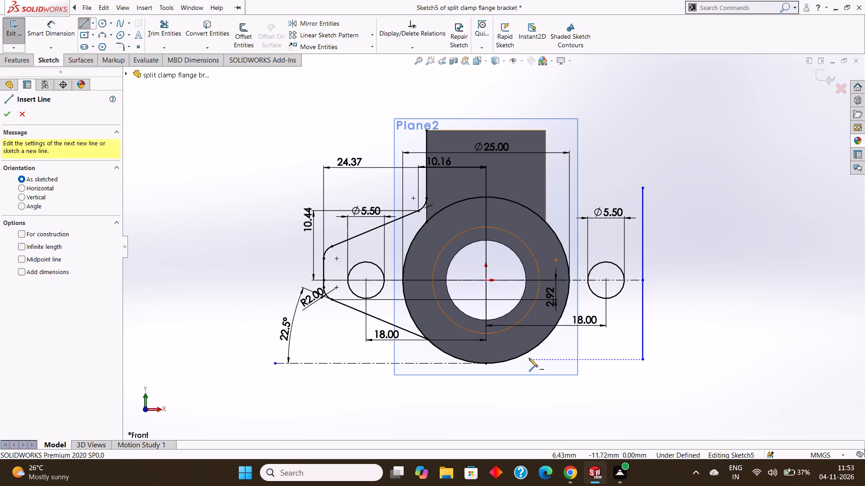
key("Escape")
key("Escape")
Delete the left flange outline's lower sloping line, the 2 mm radius dimension and the lower corner fillet arc.
right_click(345, 306)
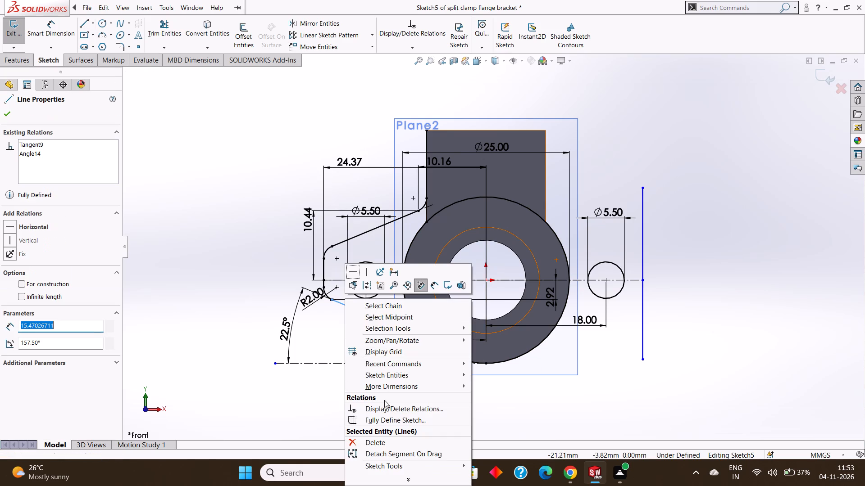
left_click(382, 441)
left_click(375, 236)
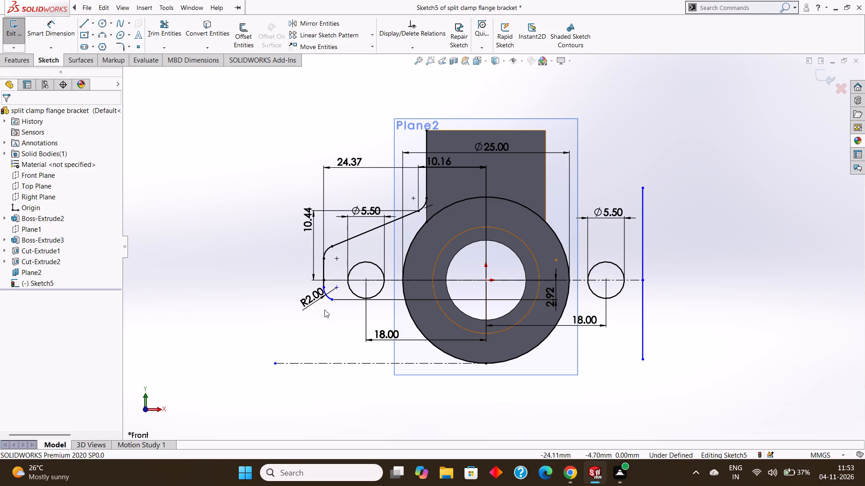
right_click(327, 294)
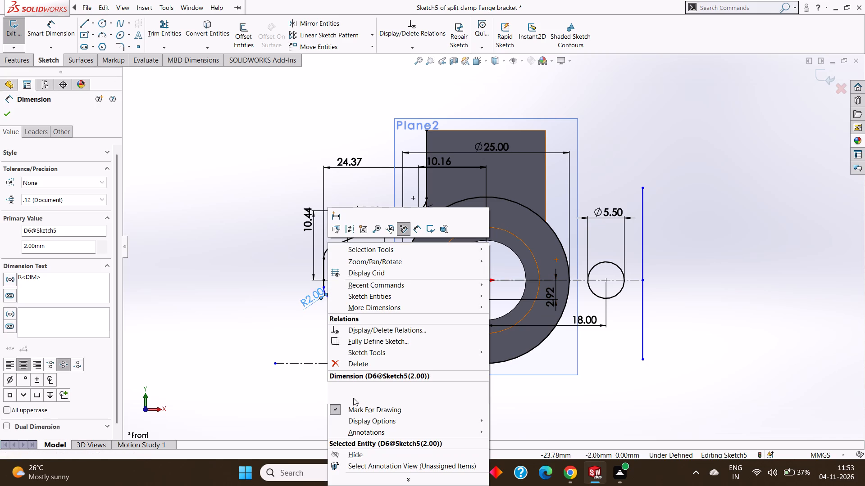
left_click(354, 365)
key("grave")
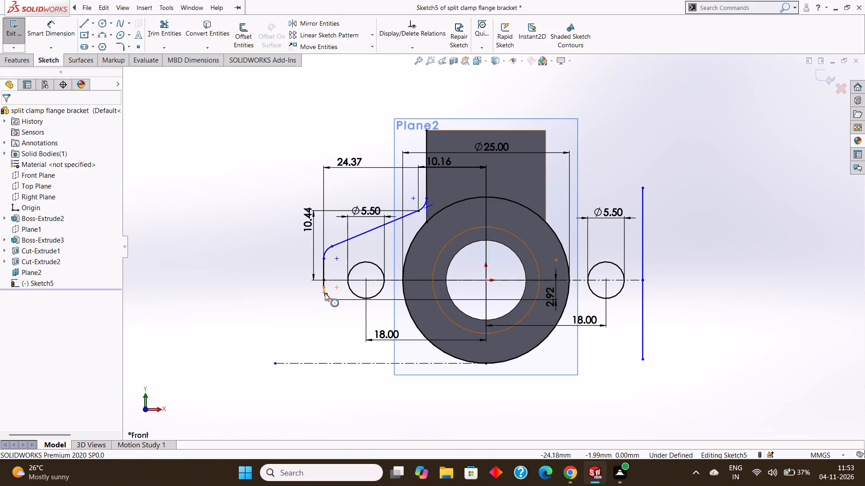
right_click(325, 293)
left_click(349, 441)
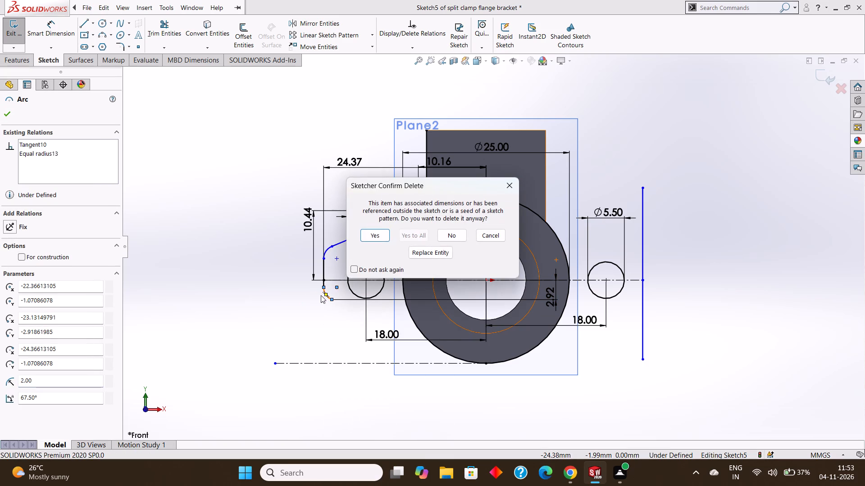
left_click(369, 235)
Delete the short vertical segment below the horizontal centerline at the left flange's outer edge.
right_click(324, 285)
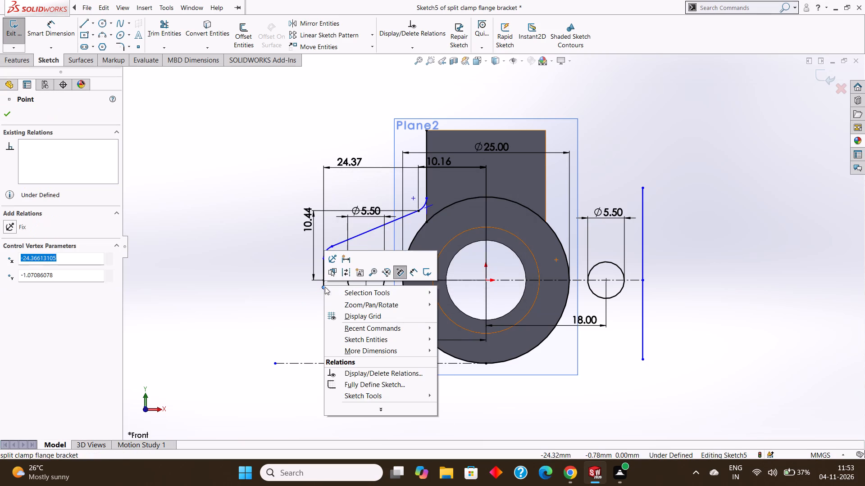
key("grave")
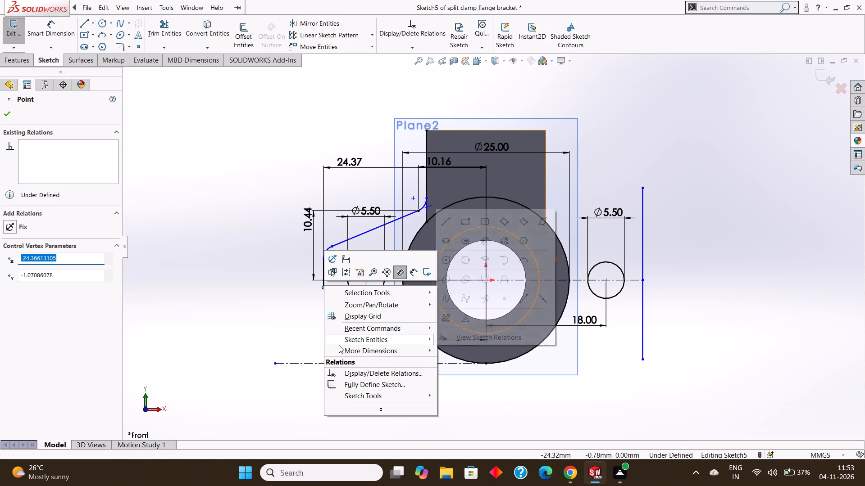
key("Escape")
scroll(328, 292, "down", 1)
key("Escape")
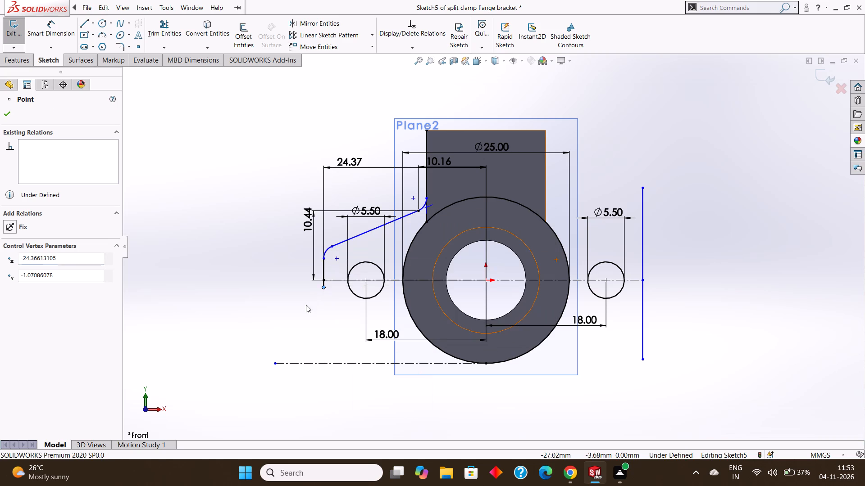
scroll(328, 284, "down", 4)
scroll(369, 275, "down", 3)
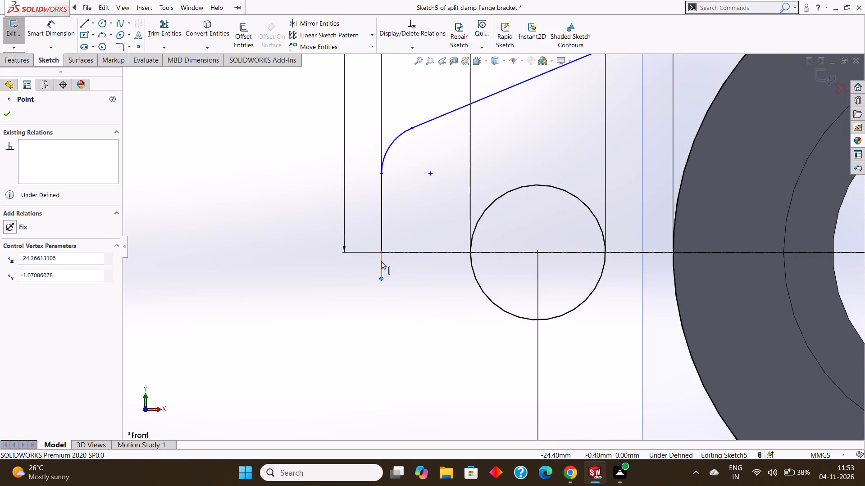
right_click(381, 261)
left_click(410, 404)
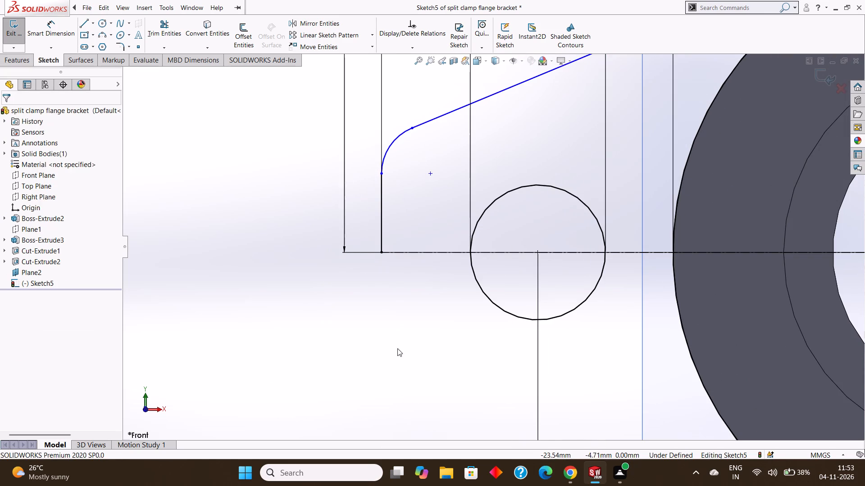
Trim away the rest of the left flange outline: outer vertical line, upper corner arc, upper sloping line and the arc beside the block.
scroll(404, 218, "up", 5)
scroll(548, 214, "up", 2)
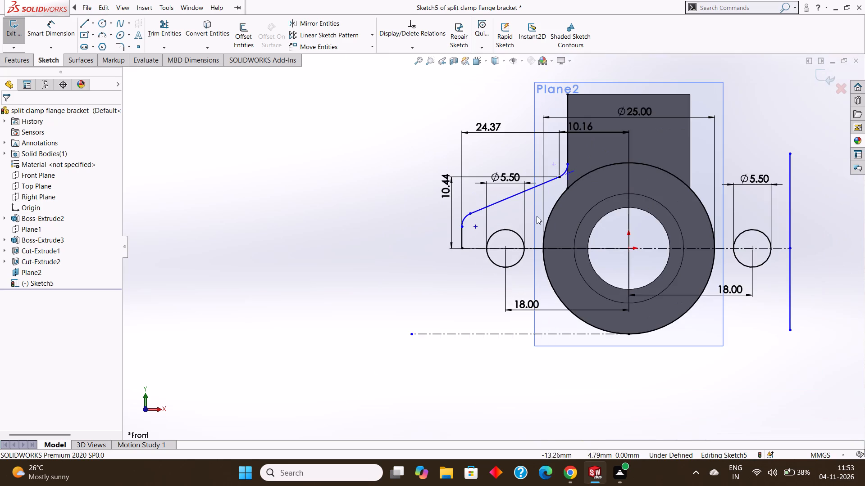
scroll(530, 213, "down", 2)
left_click(173, 28)
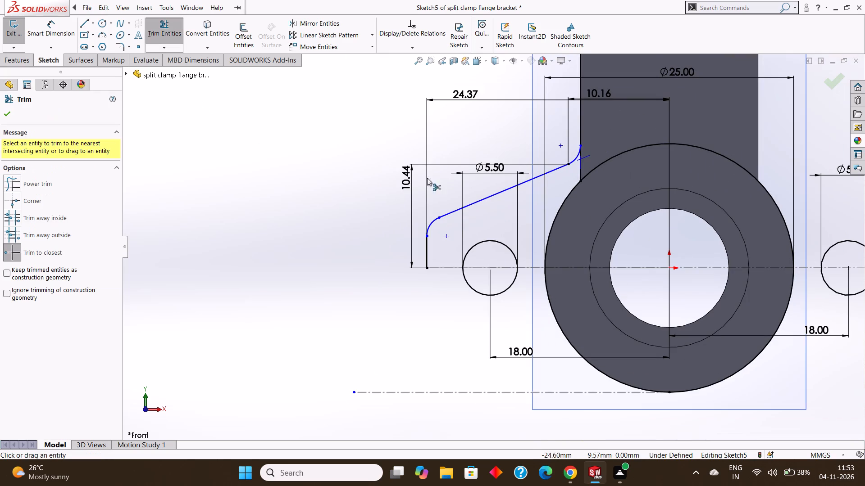
left_click(429, 239)
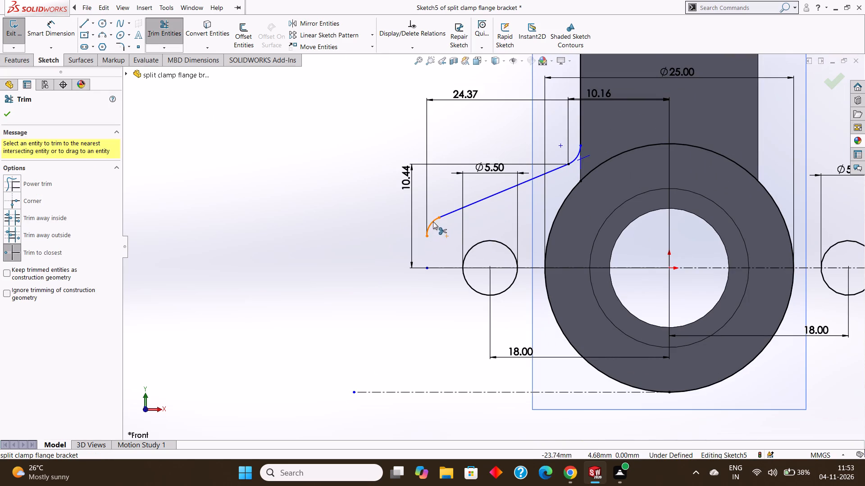
left_click(433, 221)
left_click(461, 209)
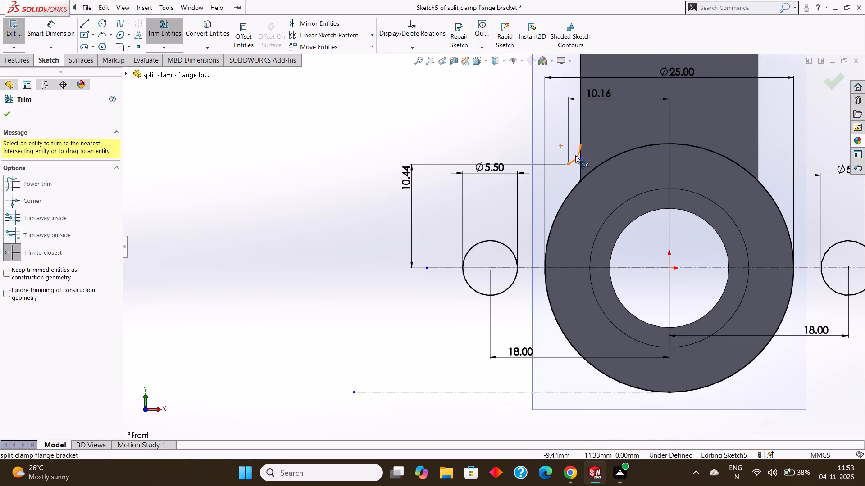
left_click(575, 155)
key("Escape")
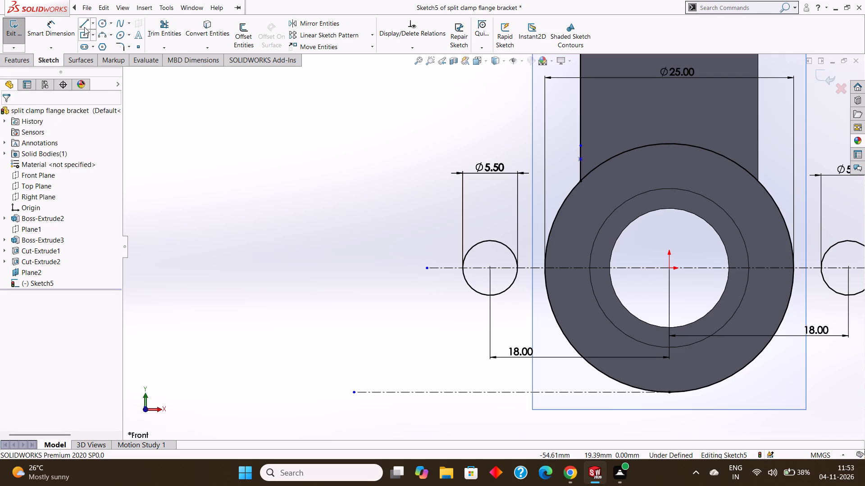
Sketch two 5 mm vertical lines from the left end of the horizontal centerline, one going up and one going down.
left_click(84, 26)
left_click(426, 265)
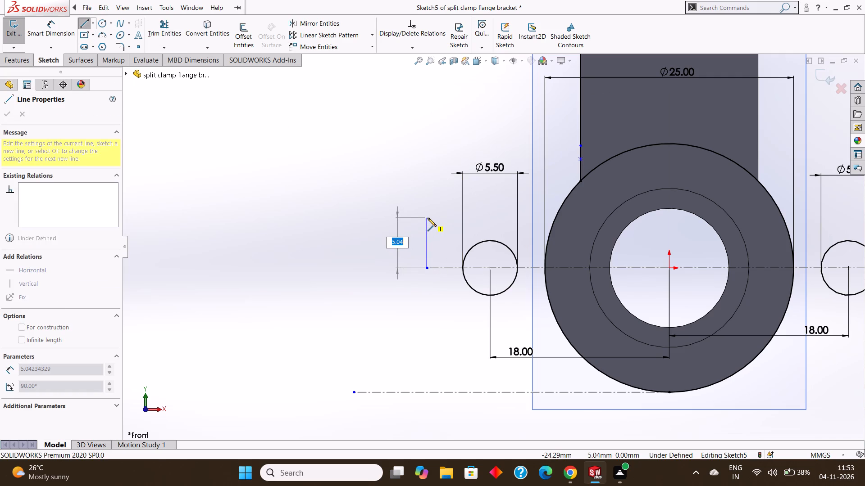
key("5")
key("Return")
key("Escape")
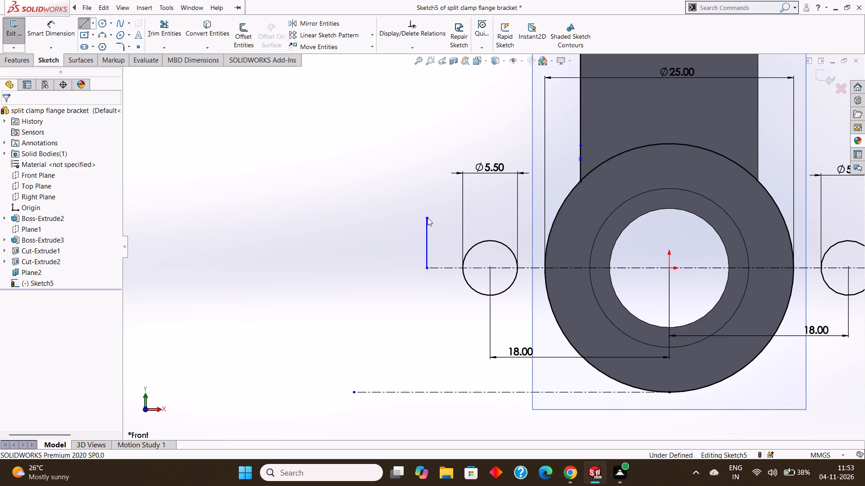
left_click(85, 22)
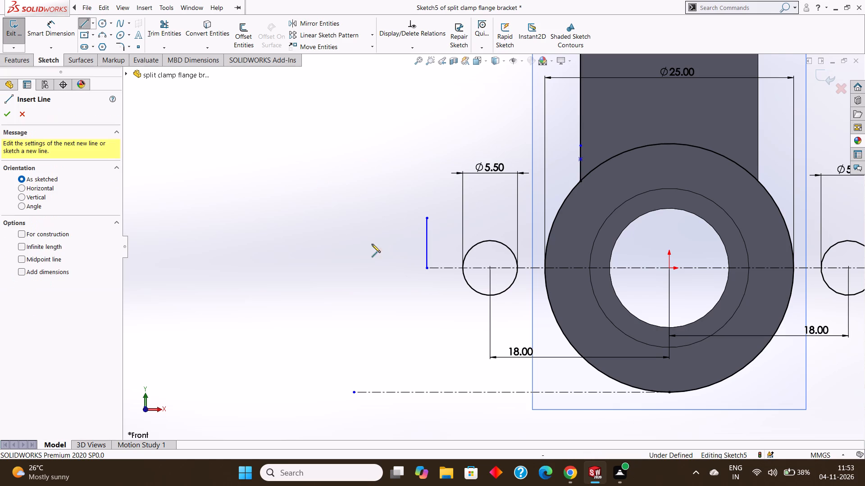
left_click(428, 266)
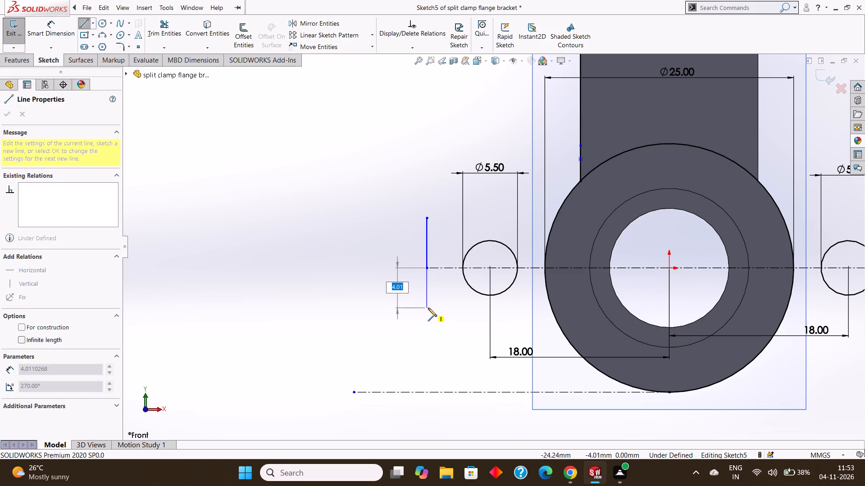
key("BackSpace")
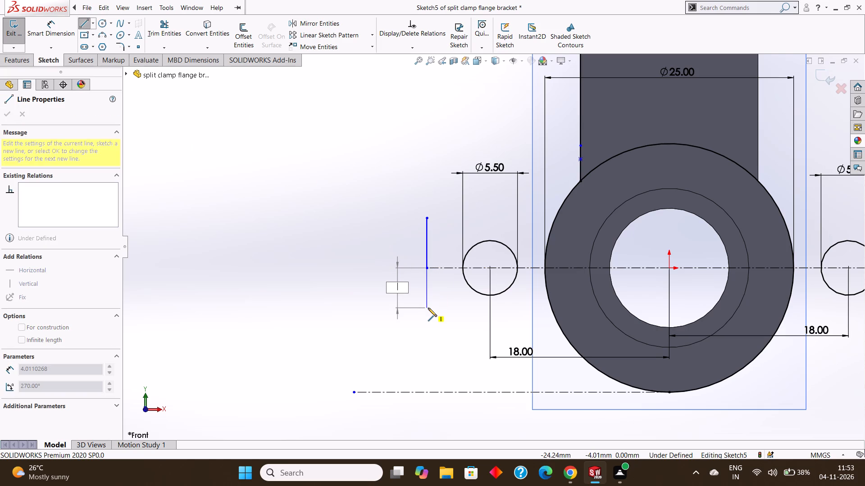
key("8")
key("BackSpace")
key("5")
key("Return")
key("Escape")
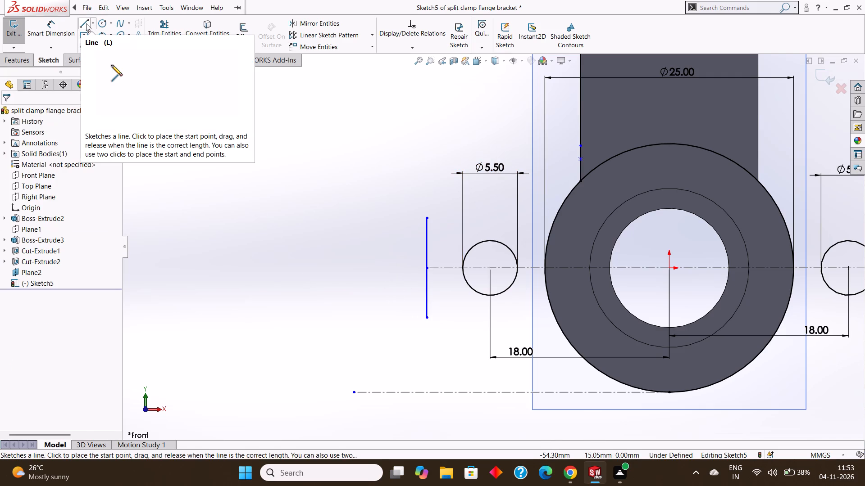
Dimension the upper and lower vertical lines at the left flange end at 5 mm each.
left_click(65, 27)
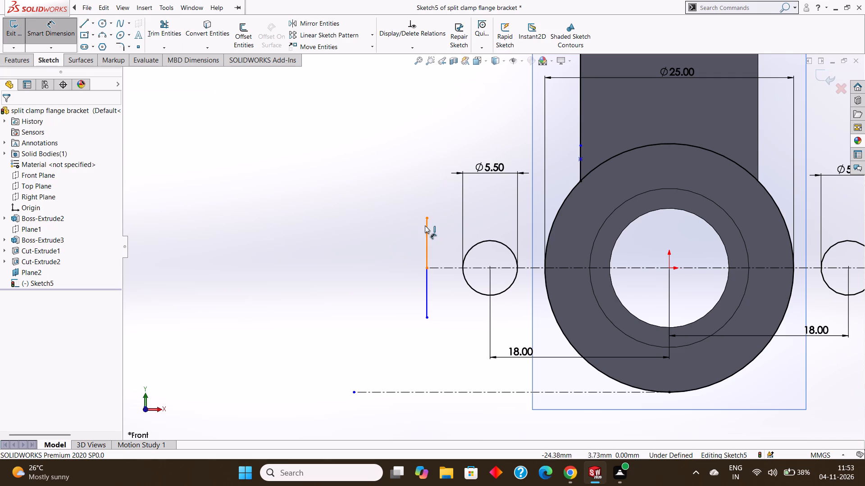
left_click(428, 226)
left_click(400, 230)
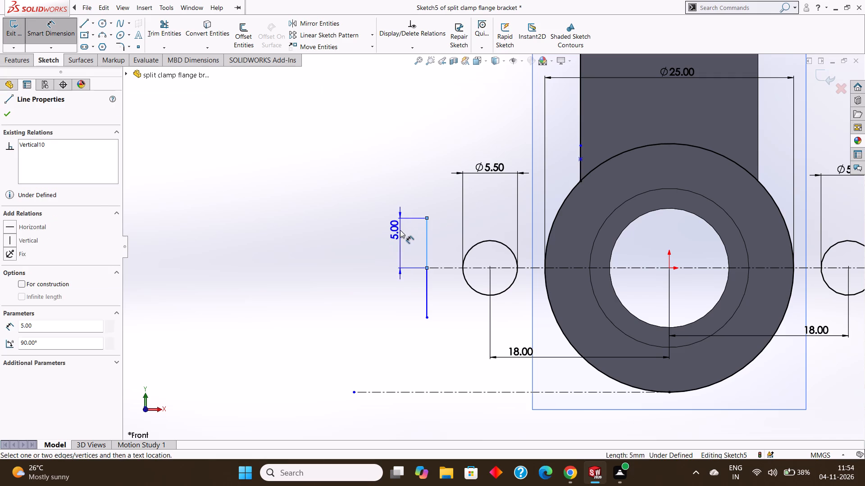
left_click(361, 218)
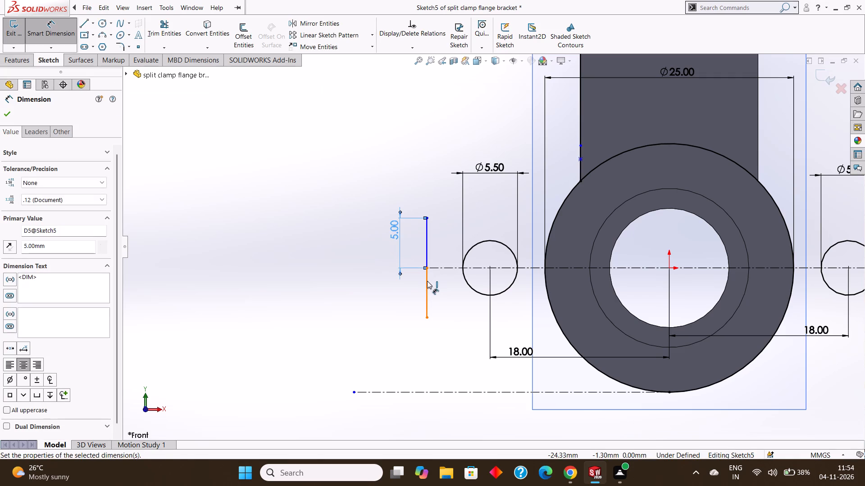
left_click(427, 281)
left_click(391, 283)
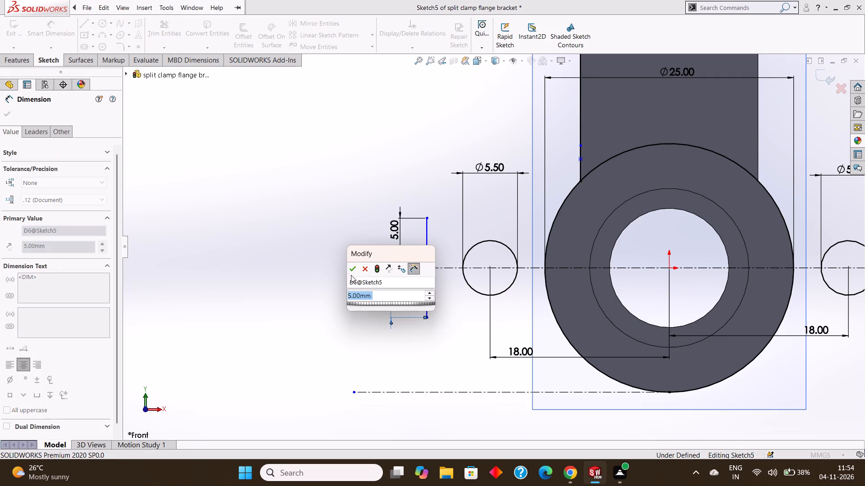
left_click(351, 272)
Dimension the horizontal distance from the origin to the upper end of the left vertical edge.
left_click(669, 267)
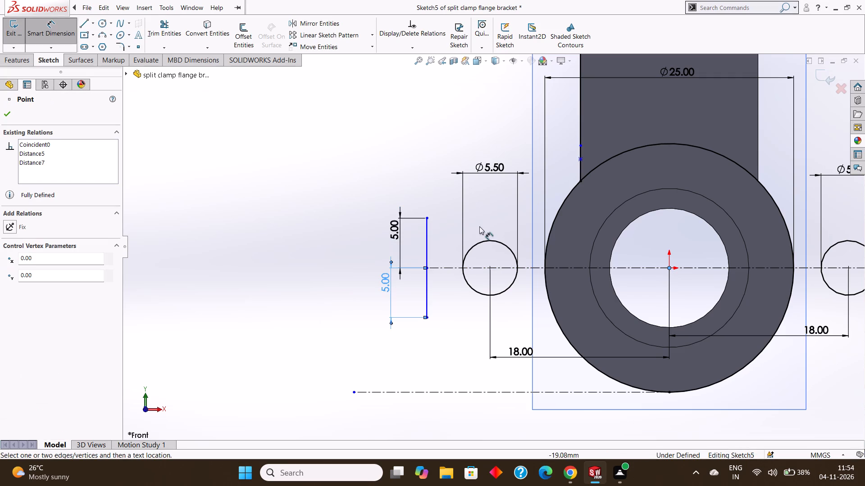
left_click(428, 217)
left_click(493, 106)
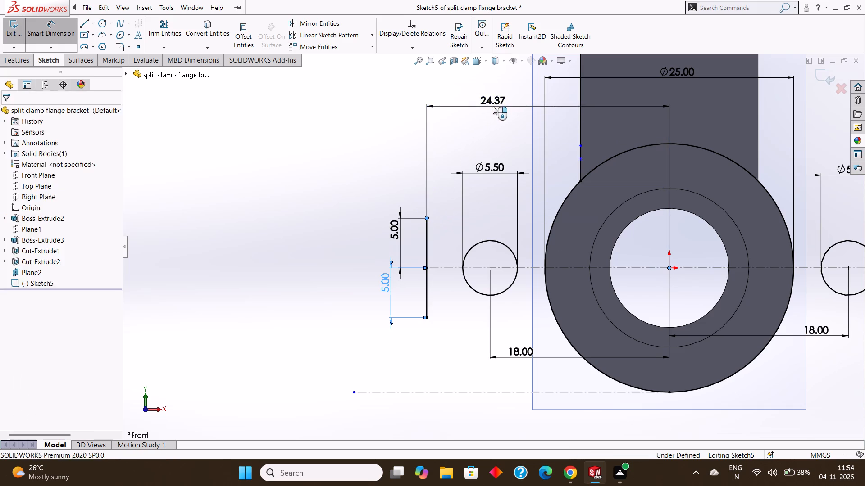
left_click(455, 94)
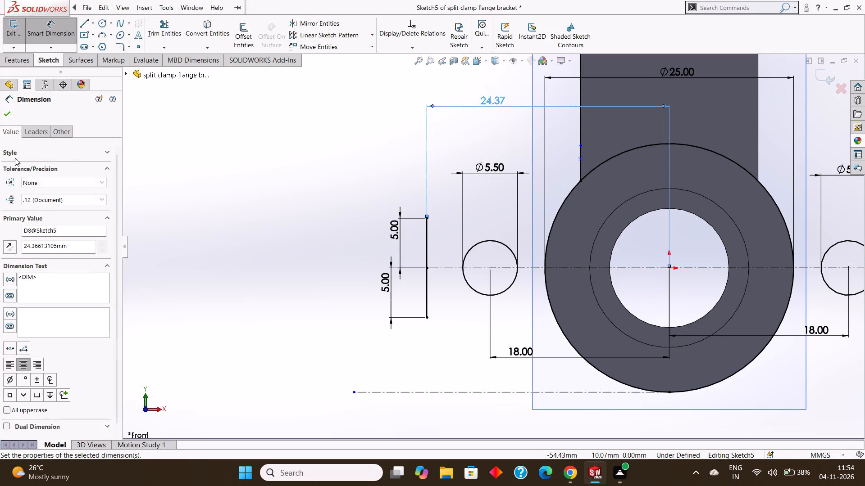
left_click(5, 109)
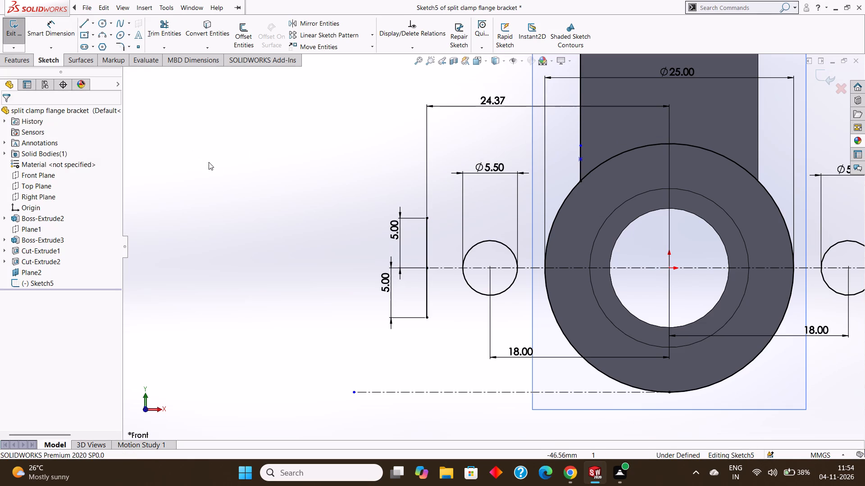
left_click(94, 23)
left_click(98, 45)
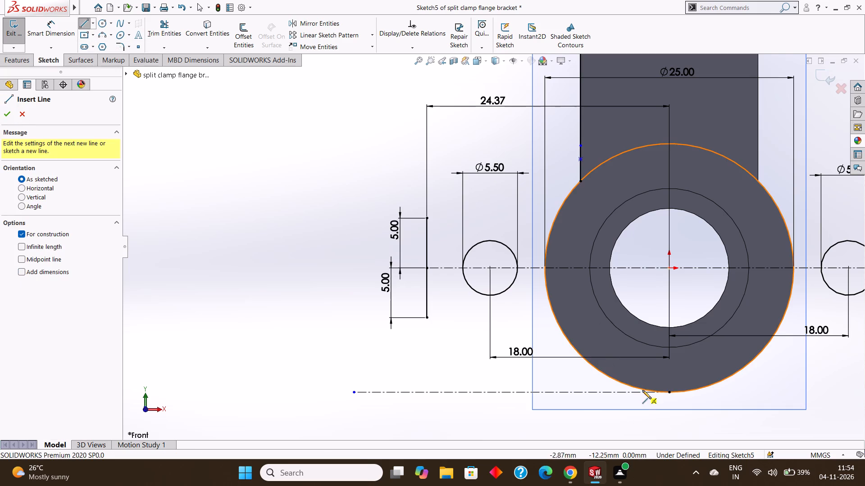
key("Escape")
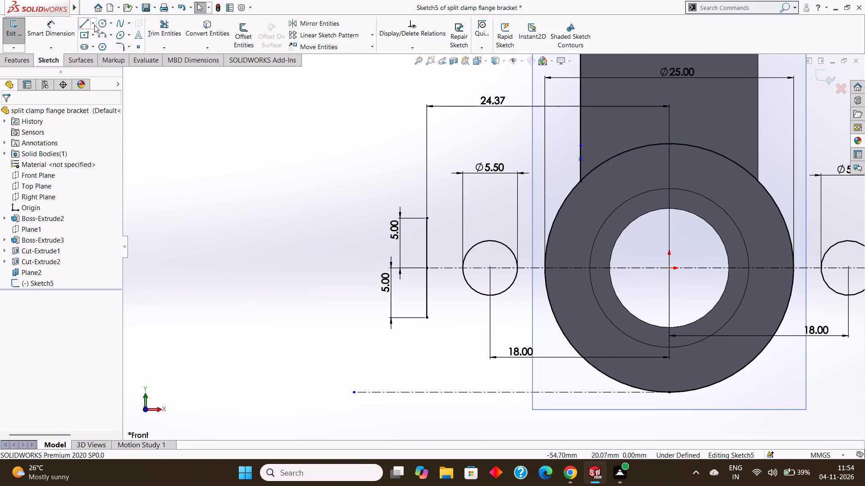
Sketch a sloping line about 21.8 mm long from the lower part of the 25 mm circle to the left vertical edge's lower end.
left_click(86, 21)
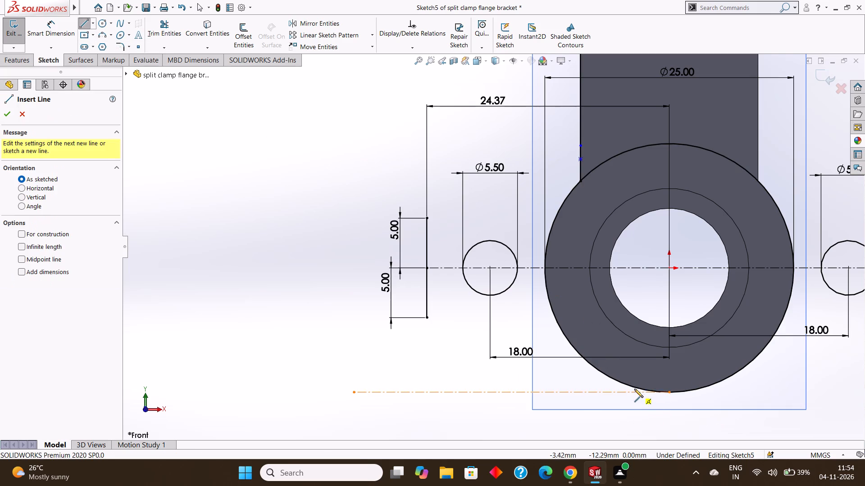
left_click(633, 387)
left_click(427, 317)
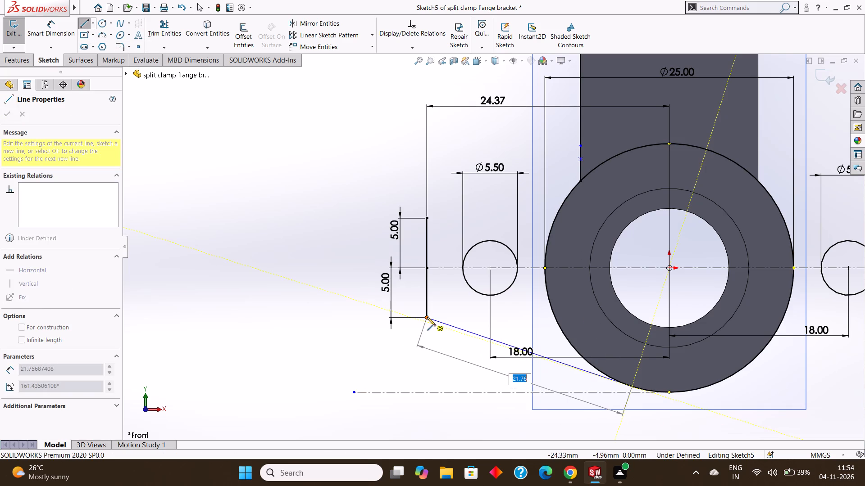
key("Escape")
key("Escape")
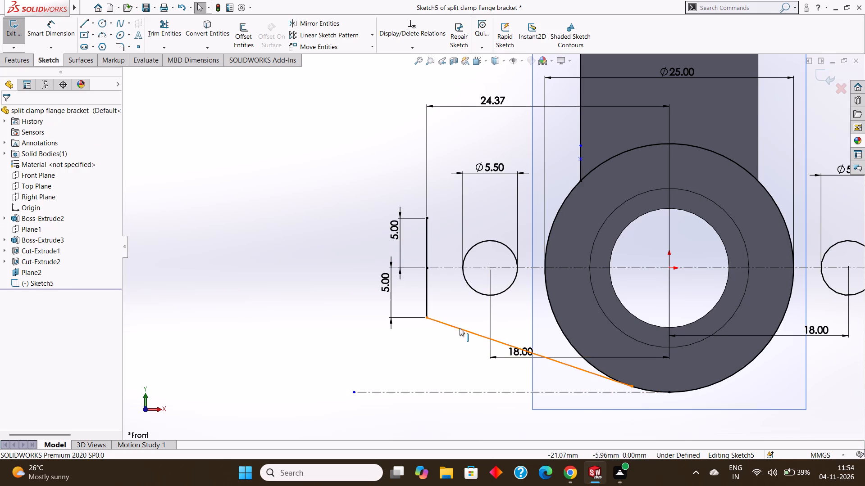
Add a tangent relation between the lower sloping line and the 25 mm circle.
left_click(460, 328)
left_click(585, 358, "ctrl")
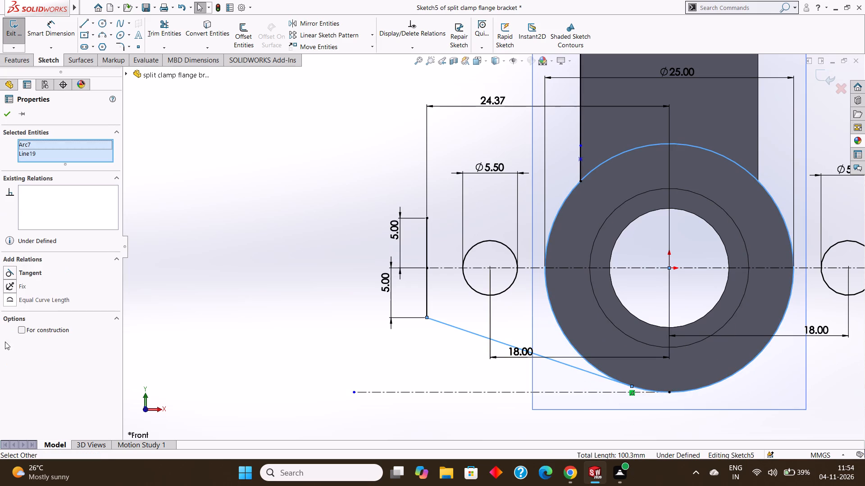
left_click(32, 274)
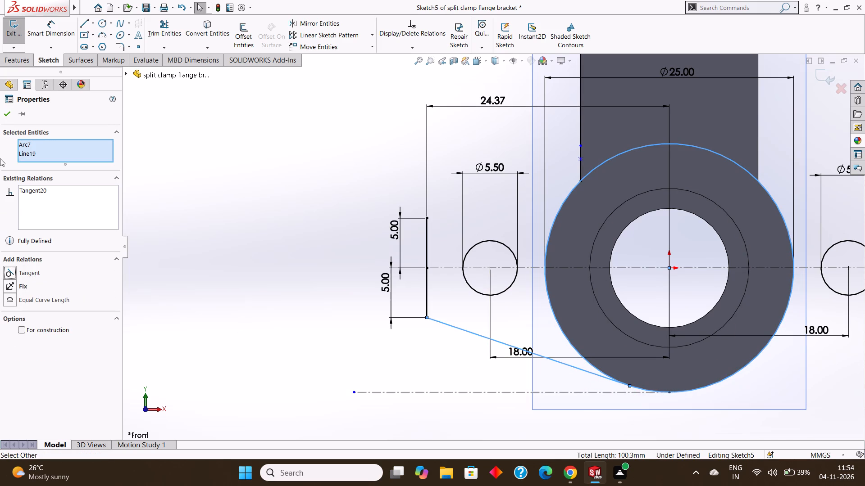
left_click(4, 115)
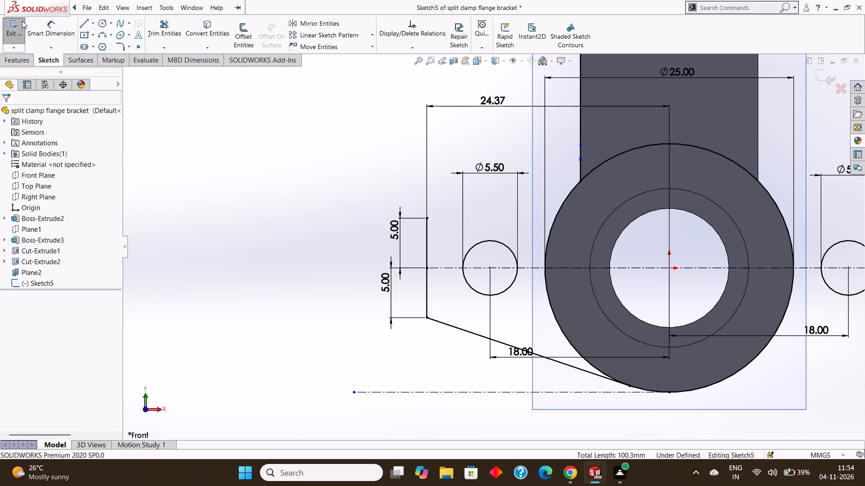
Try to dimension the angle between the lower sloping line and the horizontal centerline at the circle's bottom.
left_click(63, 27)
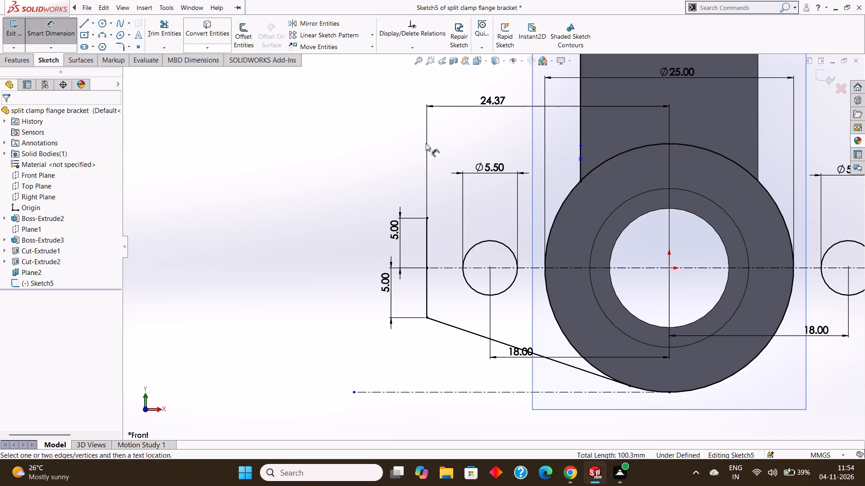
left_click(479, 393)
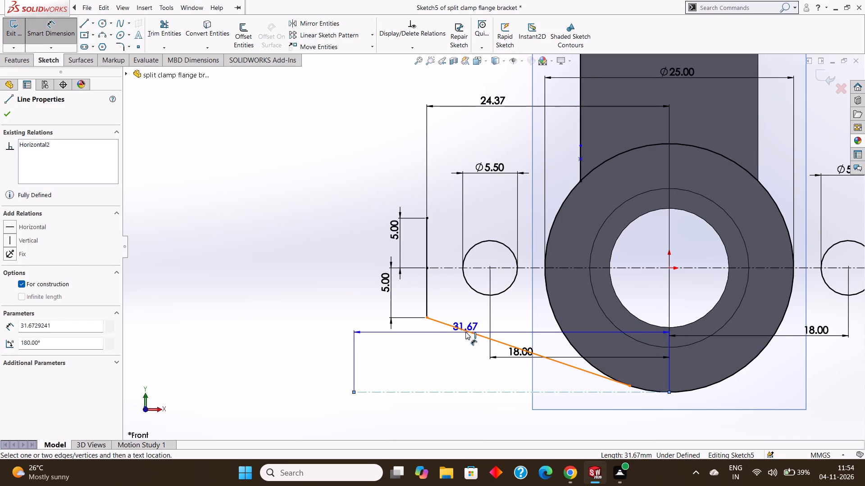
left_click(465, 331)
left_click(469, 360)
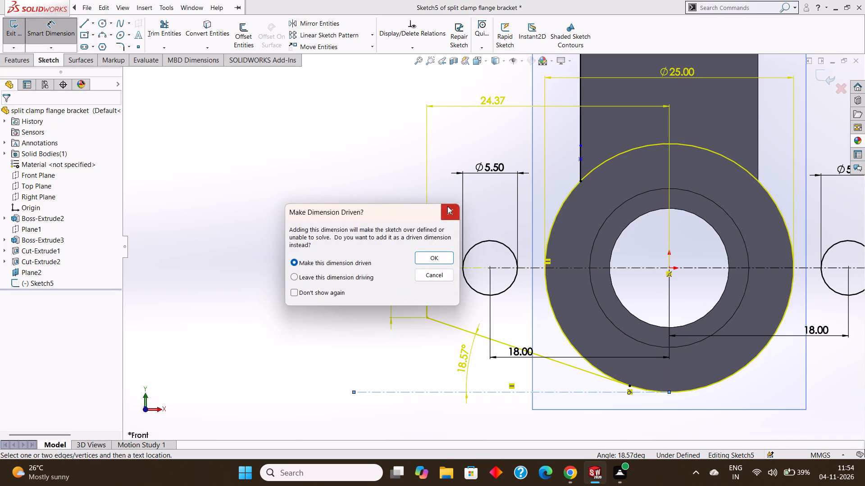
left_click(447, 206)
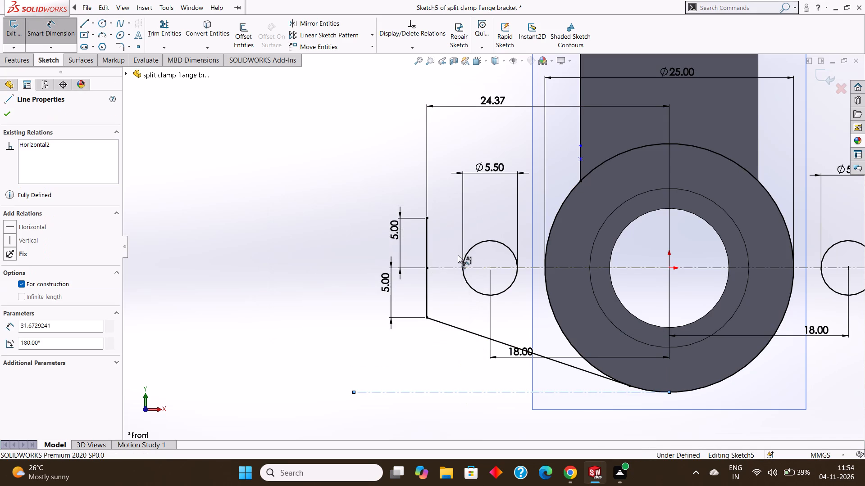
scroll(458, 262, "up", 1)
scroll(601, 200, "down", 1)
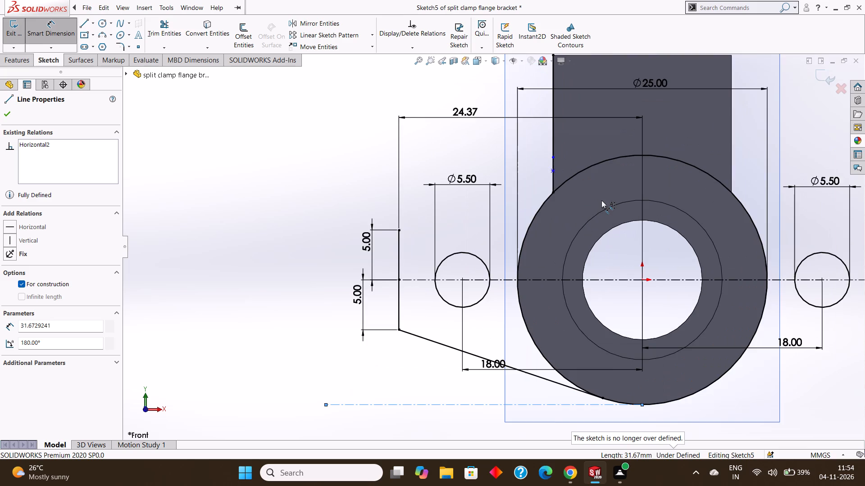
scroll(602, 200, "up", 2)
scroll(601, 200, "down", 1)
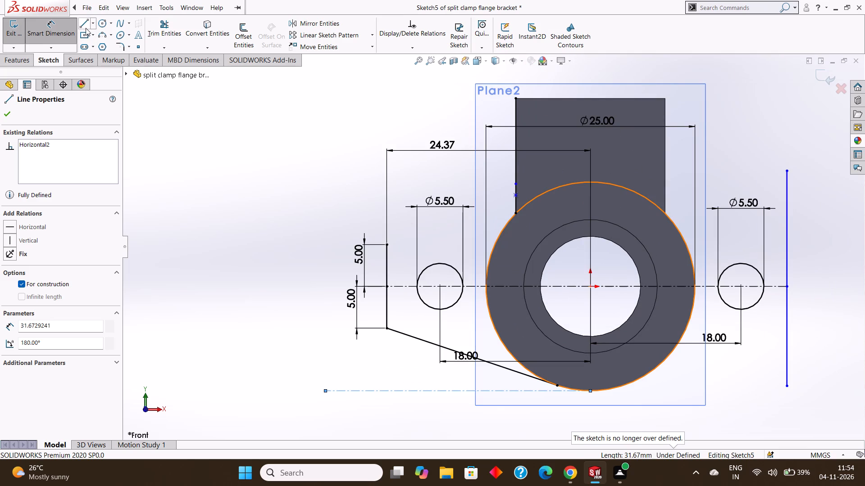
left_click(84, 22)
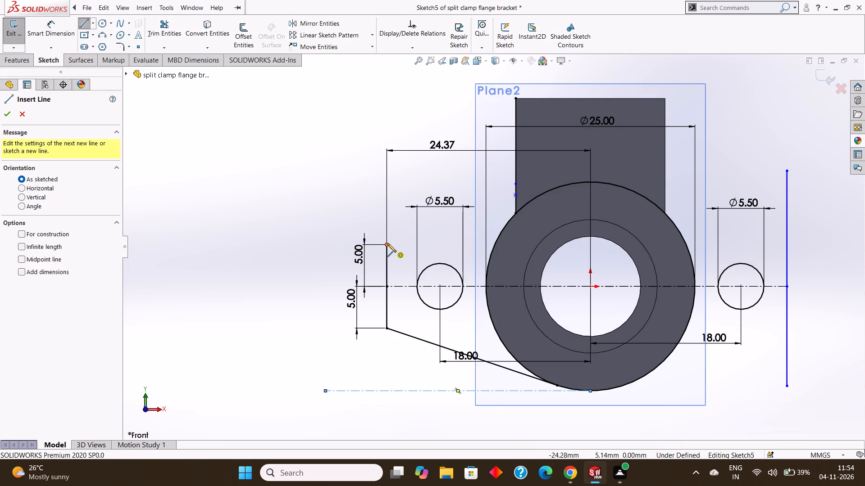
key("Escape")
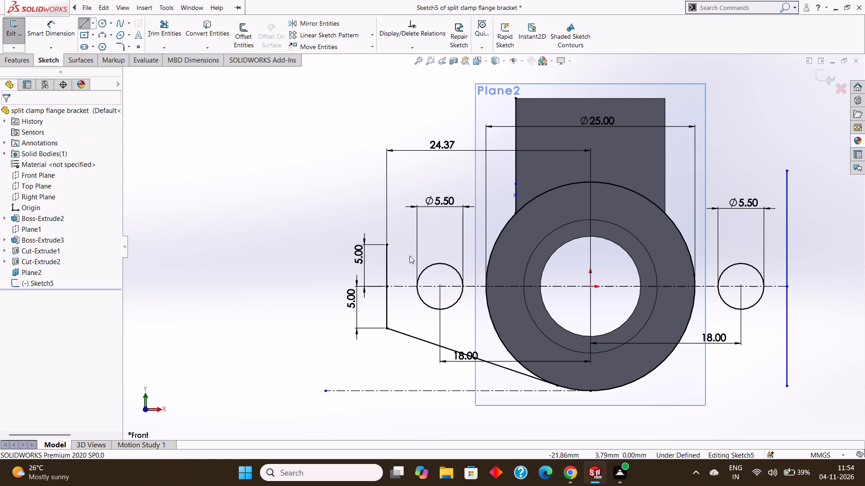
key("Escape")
Delete the sloping line joining the 25 mm circle to the left vertical edge's lower end.
right_click(414, 337)
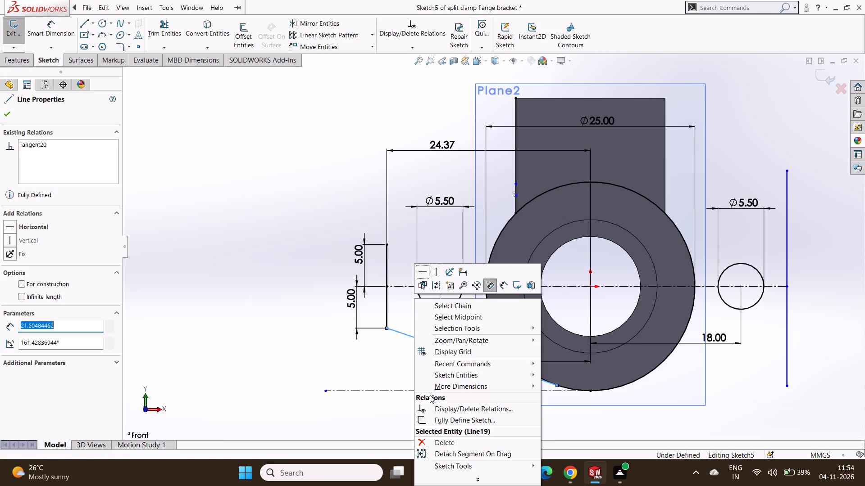
left_click(444, 440)
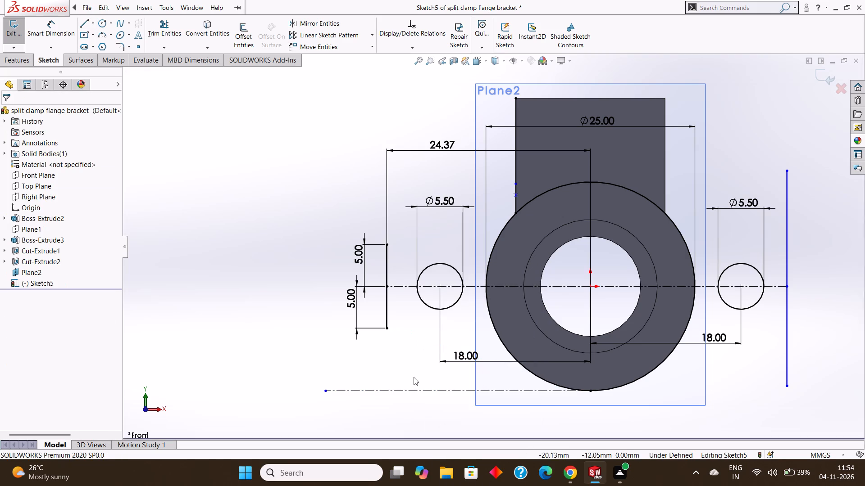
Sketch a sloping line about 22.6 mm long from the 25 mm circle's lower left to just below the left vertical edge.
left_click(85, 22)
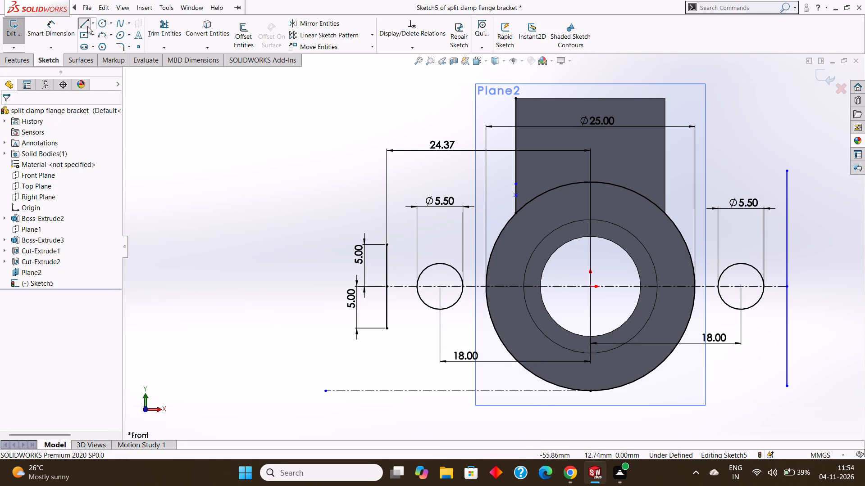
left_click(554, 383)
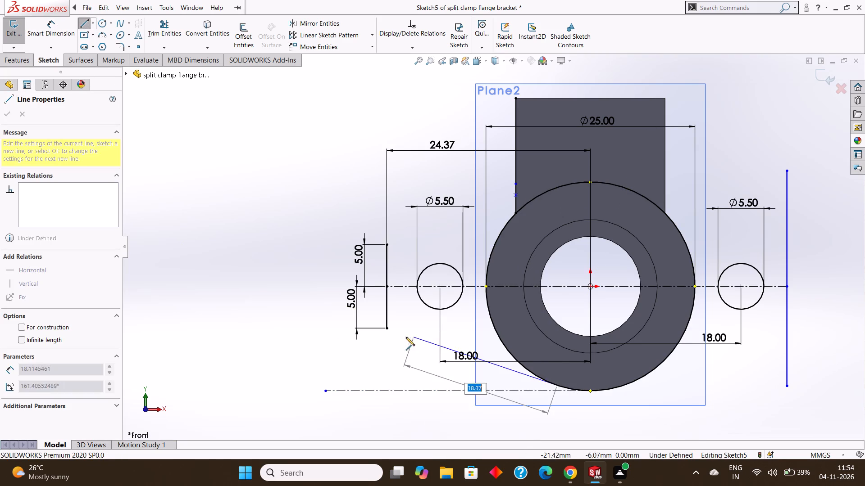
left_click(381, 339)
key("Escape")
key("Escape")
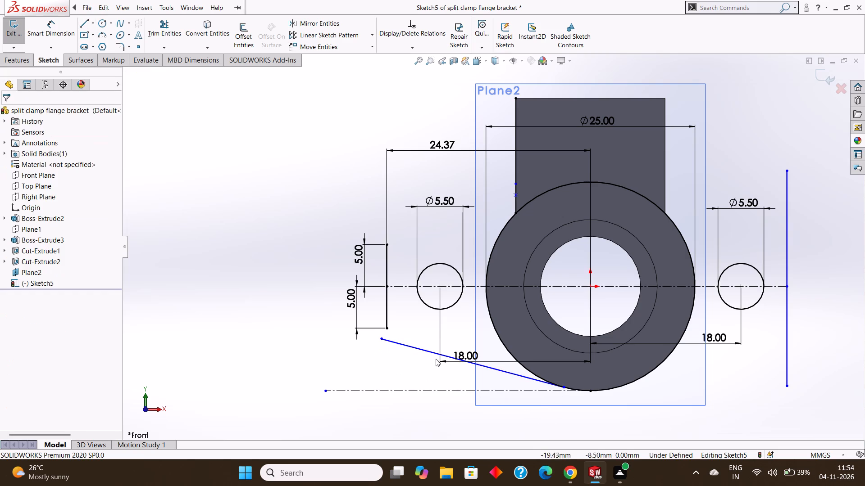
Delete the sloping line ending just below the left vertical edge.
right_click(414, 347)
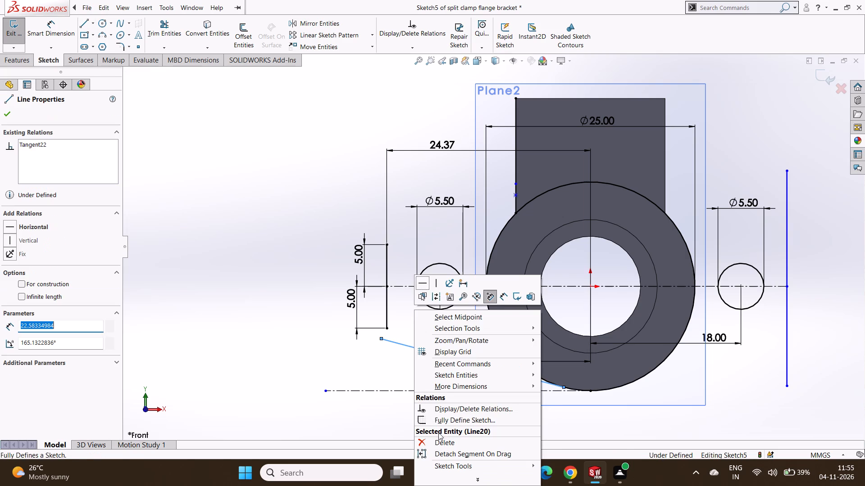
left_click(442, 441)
Sketch a sloping line about 28.8 mm long from the 25 mm circle's lower left, extending across and past the left vertical edge.
left_click(84, 22)
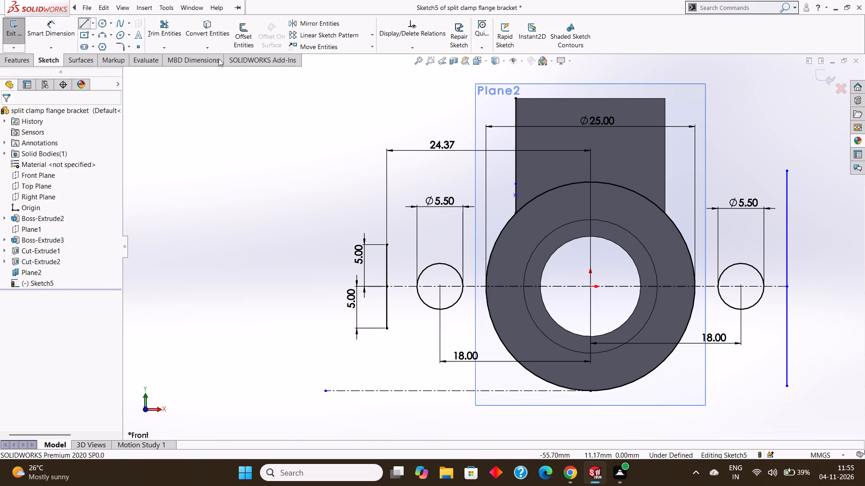
left_click_drag(559, 386, 551, 382)
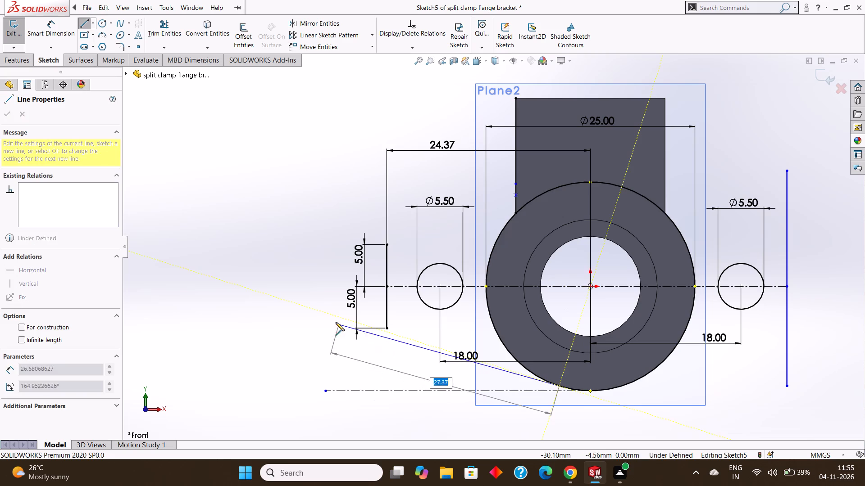
left_click(329, 315)
key("Escape")
key("Escape")
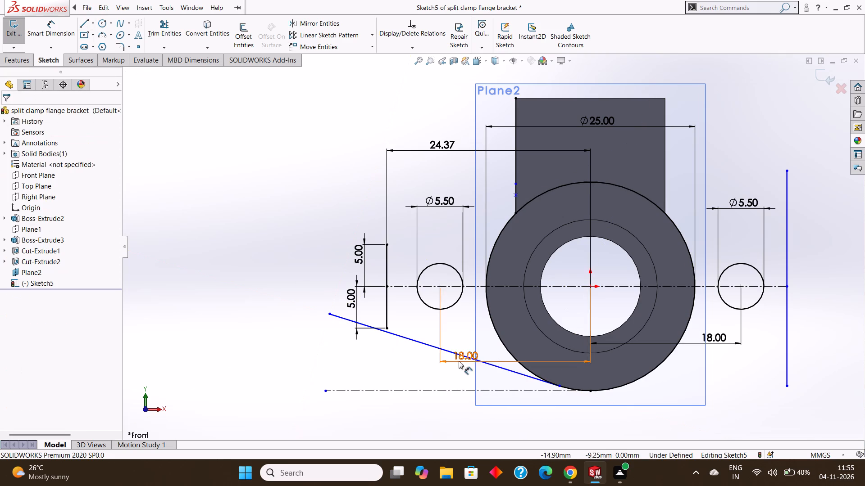
Apply a tangent relation between the new sloping line and the 25 mm circle.
left_click(416, 341)
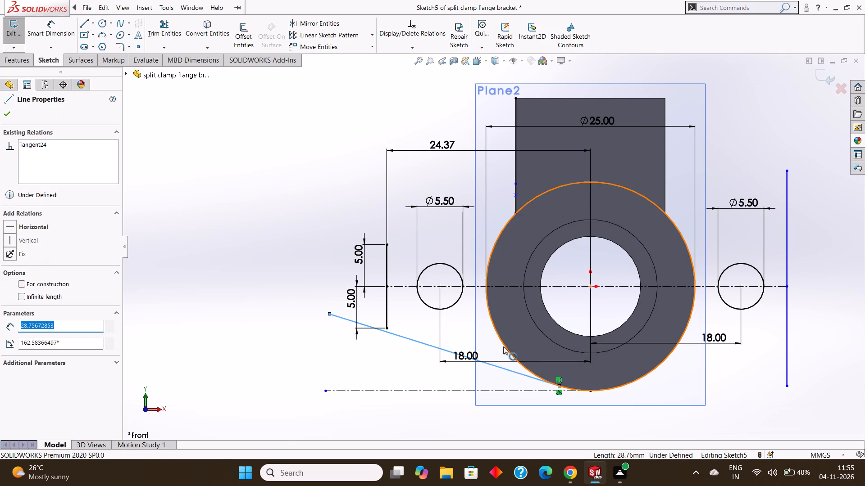
left_click(503, 346, "ctrl")
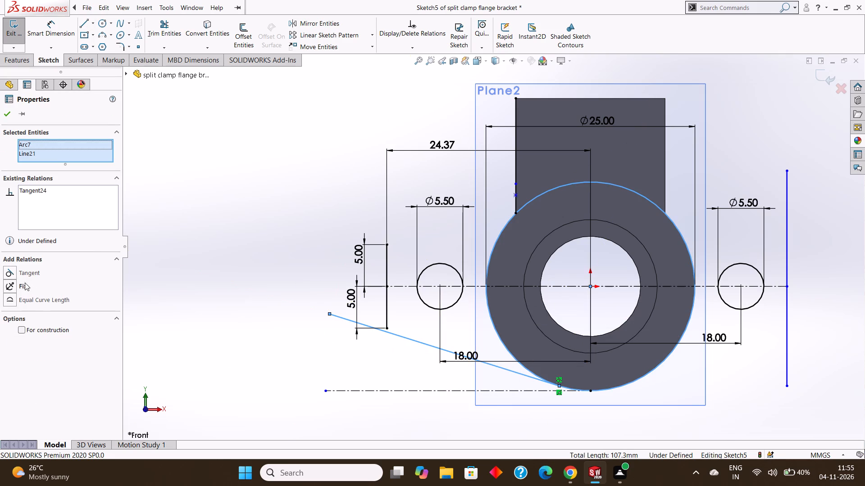
left_click(29, 272)
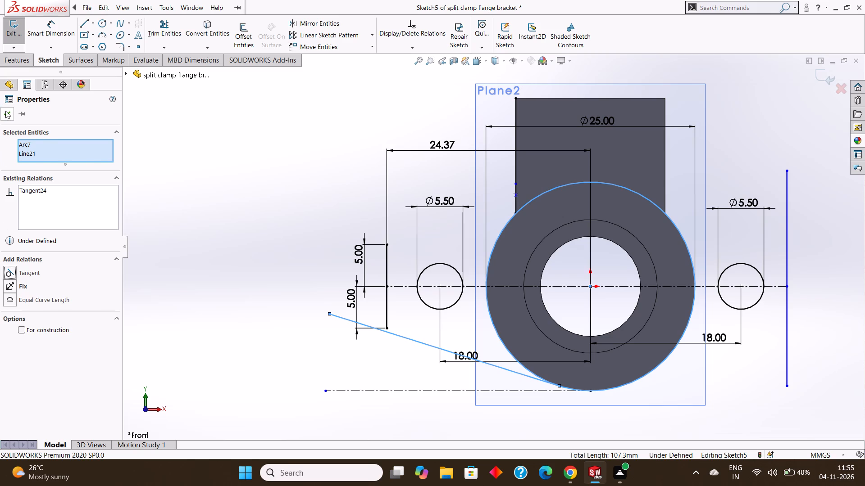
left_click(5, 111)
Dimension the angle between the sloping line and the lower horizontal centerline at 22.5°.
scroll(443, 342, "down", 1)
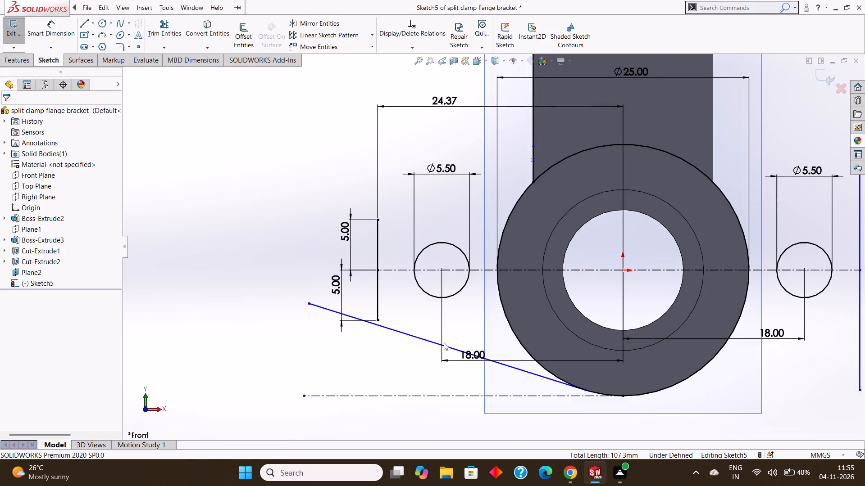
scroll(450, 345, "up", 1)
scroll(428, 315, "down", 1)
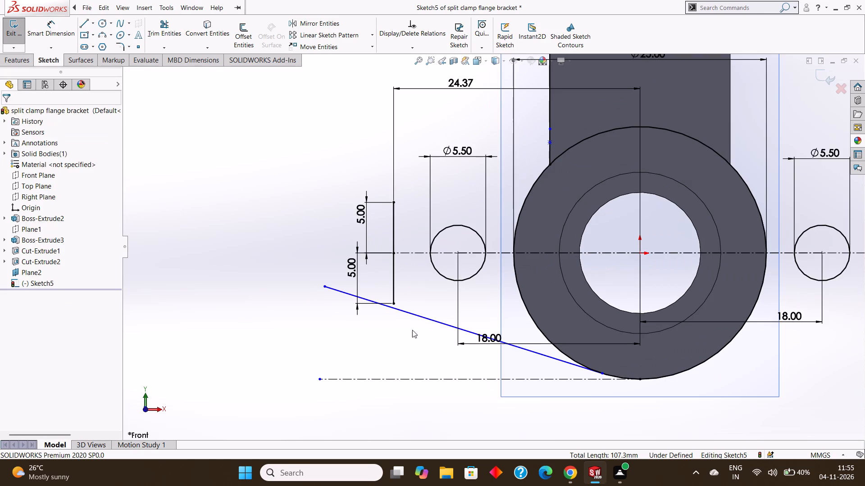
left_click(60, 27)
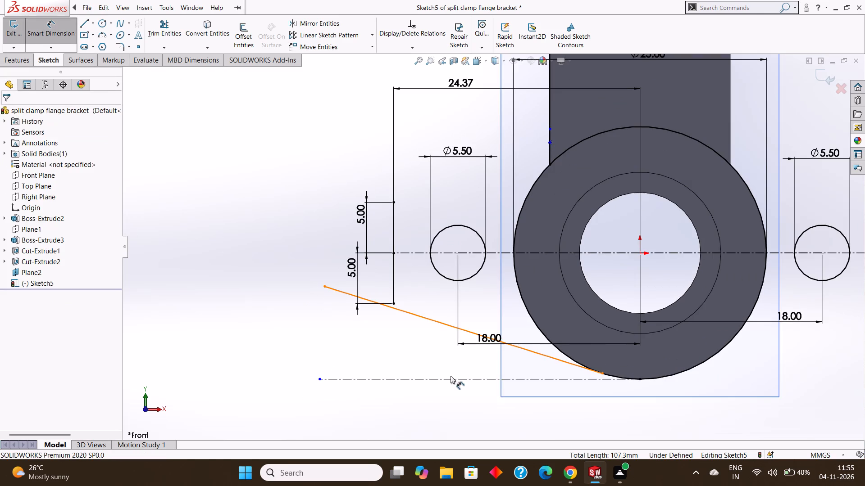
left_click(451, 378)
left_click(430, 320)
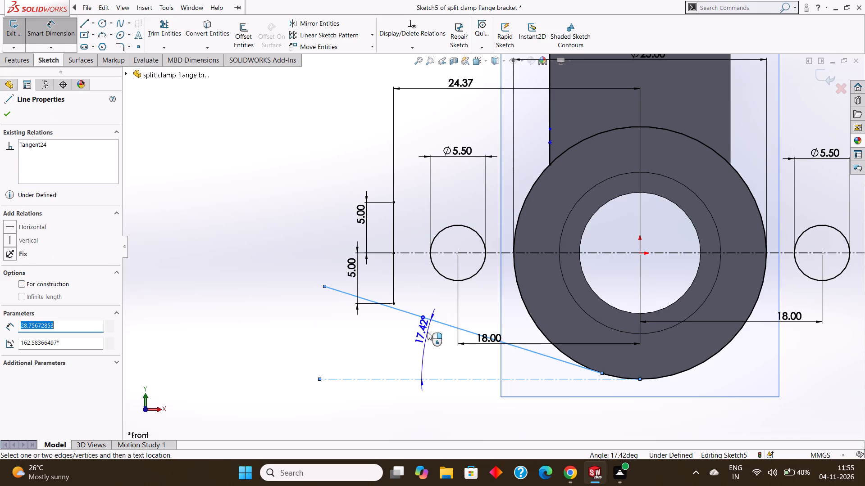
left_click(428, 342)
type("22.5")
key("Return")
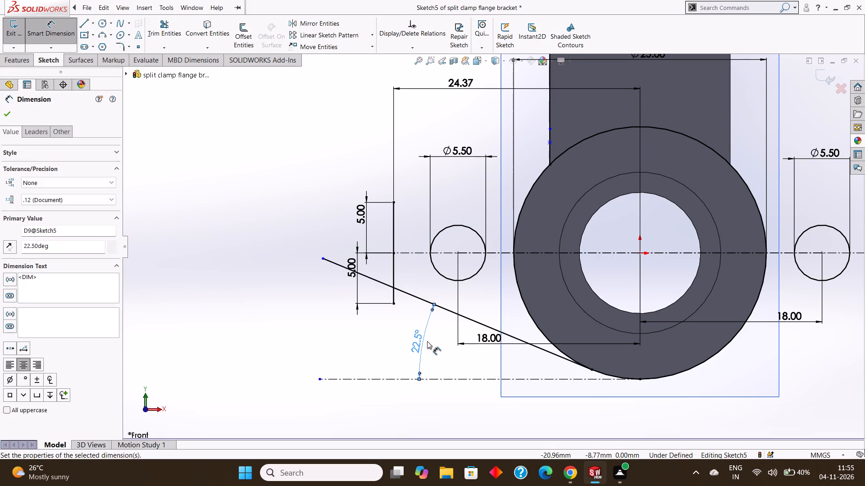
key("Escape")
key("Escape")
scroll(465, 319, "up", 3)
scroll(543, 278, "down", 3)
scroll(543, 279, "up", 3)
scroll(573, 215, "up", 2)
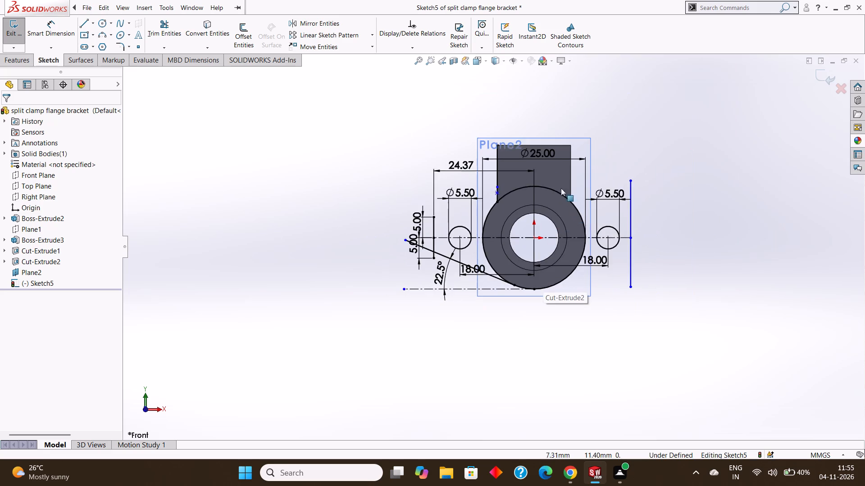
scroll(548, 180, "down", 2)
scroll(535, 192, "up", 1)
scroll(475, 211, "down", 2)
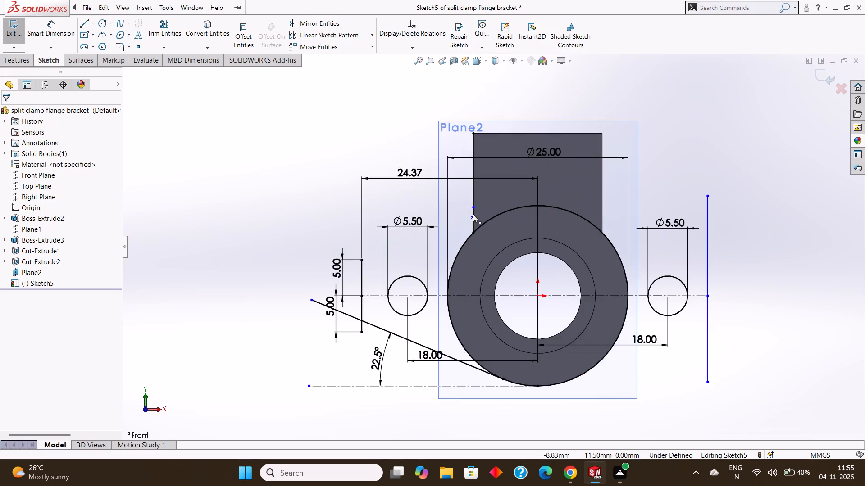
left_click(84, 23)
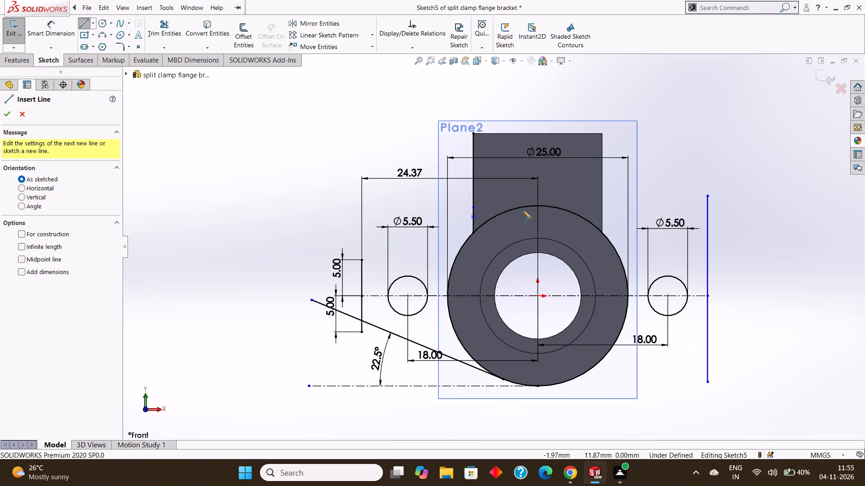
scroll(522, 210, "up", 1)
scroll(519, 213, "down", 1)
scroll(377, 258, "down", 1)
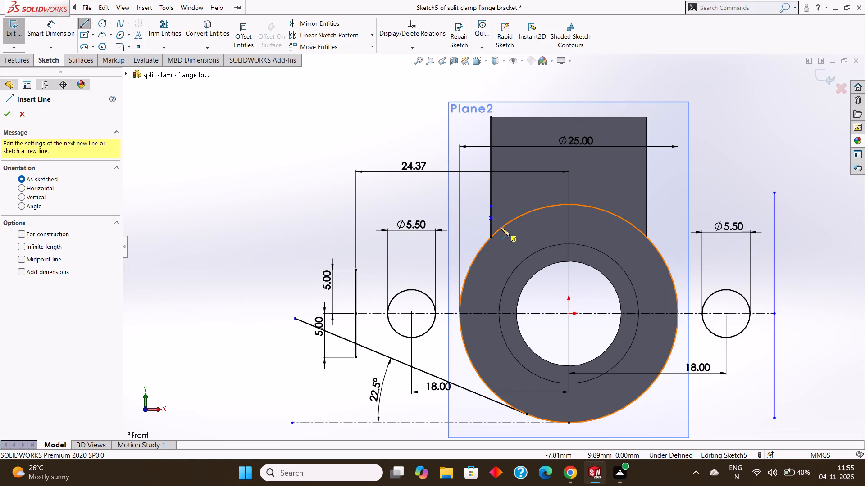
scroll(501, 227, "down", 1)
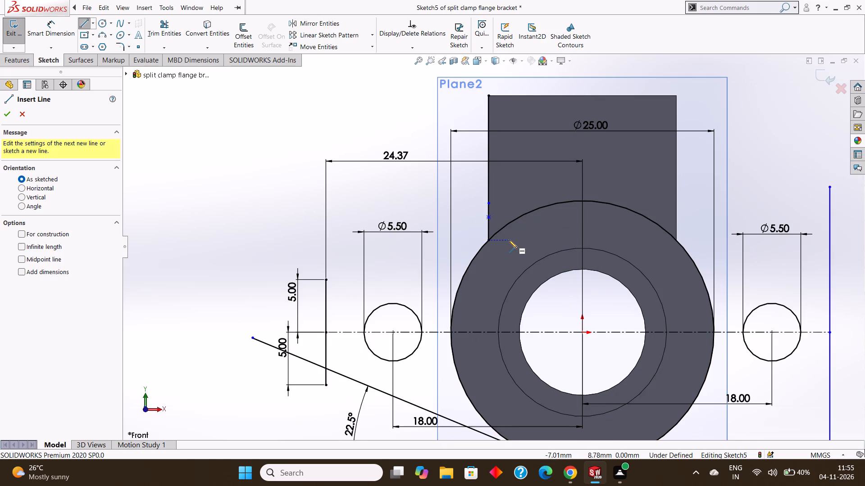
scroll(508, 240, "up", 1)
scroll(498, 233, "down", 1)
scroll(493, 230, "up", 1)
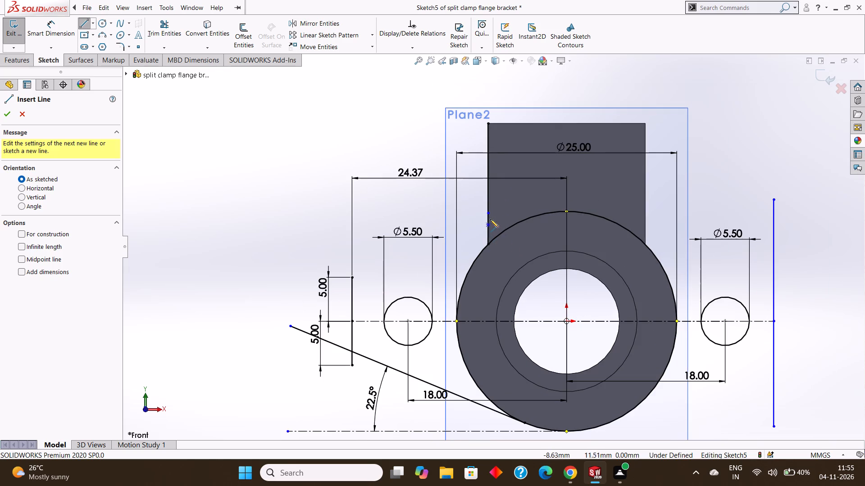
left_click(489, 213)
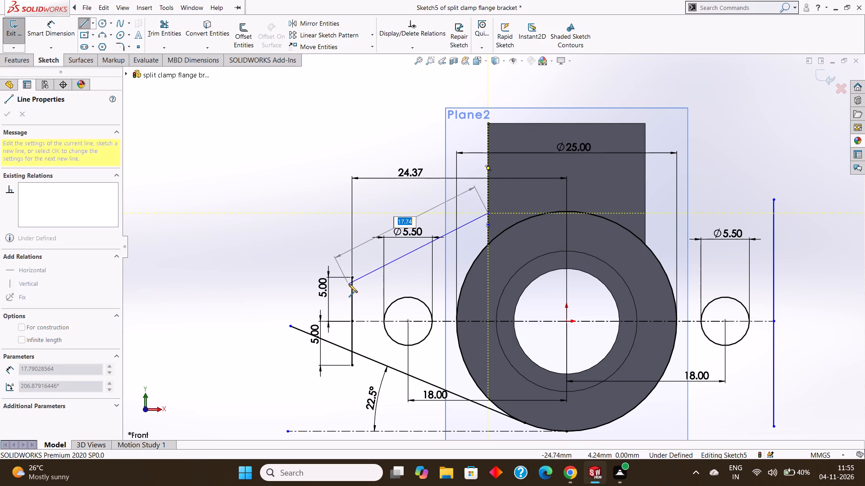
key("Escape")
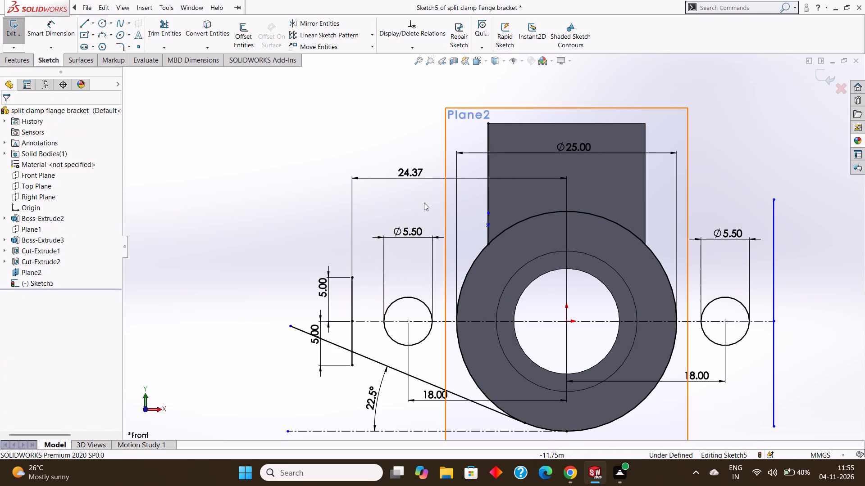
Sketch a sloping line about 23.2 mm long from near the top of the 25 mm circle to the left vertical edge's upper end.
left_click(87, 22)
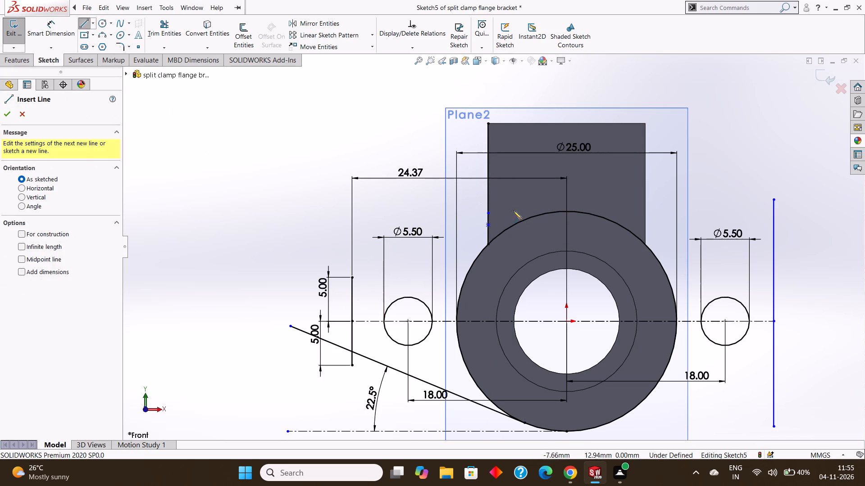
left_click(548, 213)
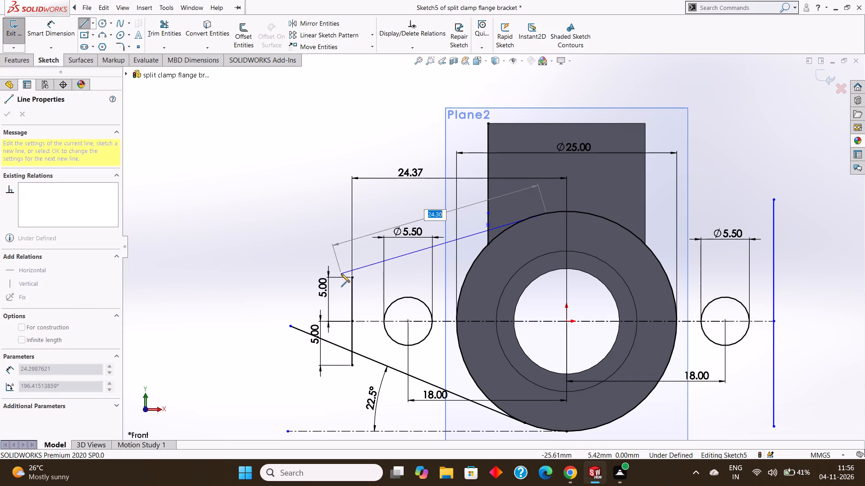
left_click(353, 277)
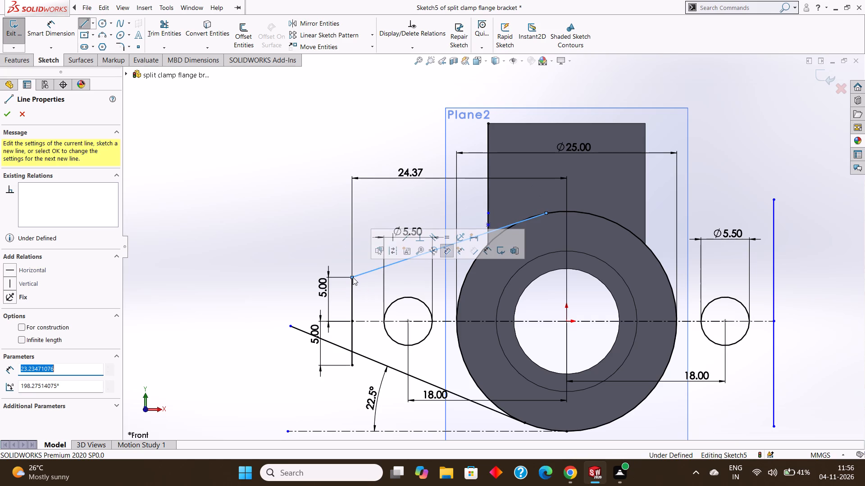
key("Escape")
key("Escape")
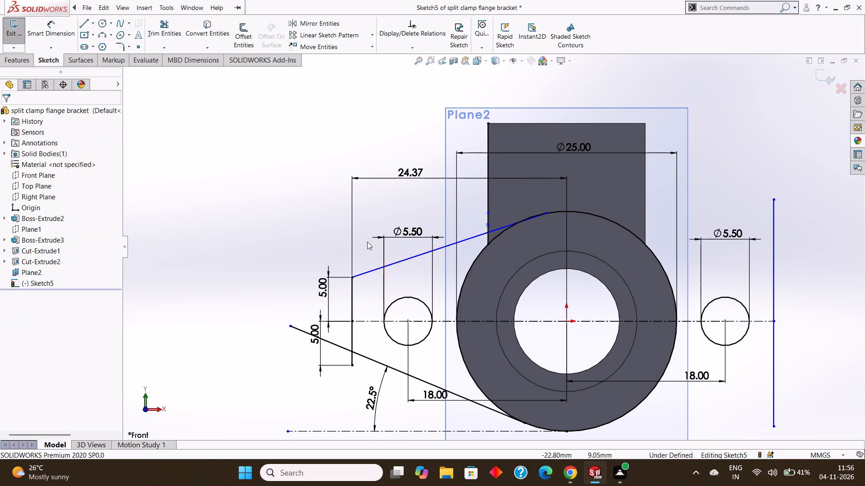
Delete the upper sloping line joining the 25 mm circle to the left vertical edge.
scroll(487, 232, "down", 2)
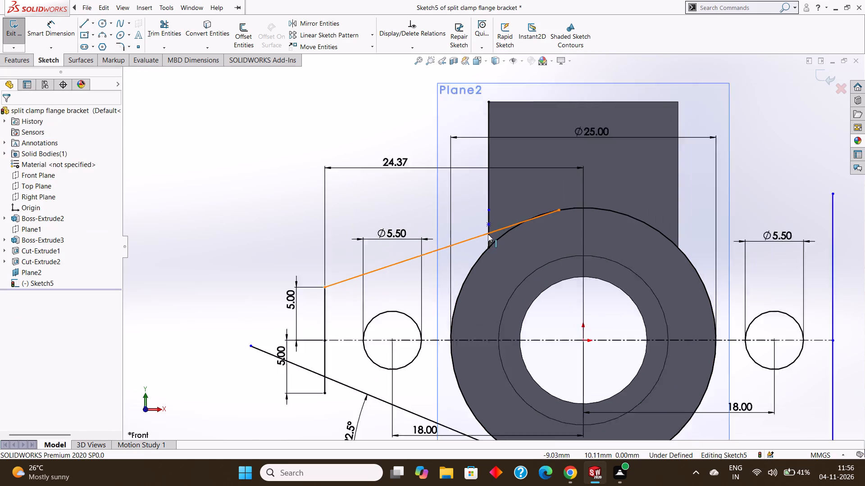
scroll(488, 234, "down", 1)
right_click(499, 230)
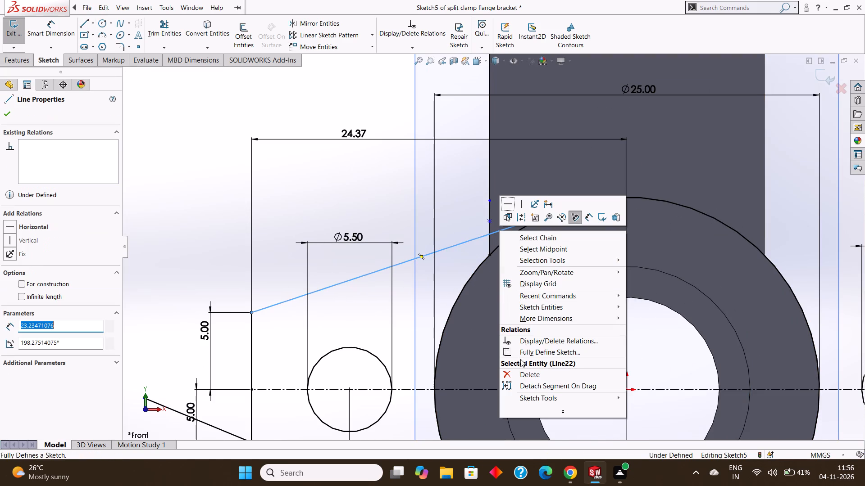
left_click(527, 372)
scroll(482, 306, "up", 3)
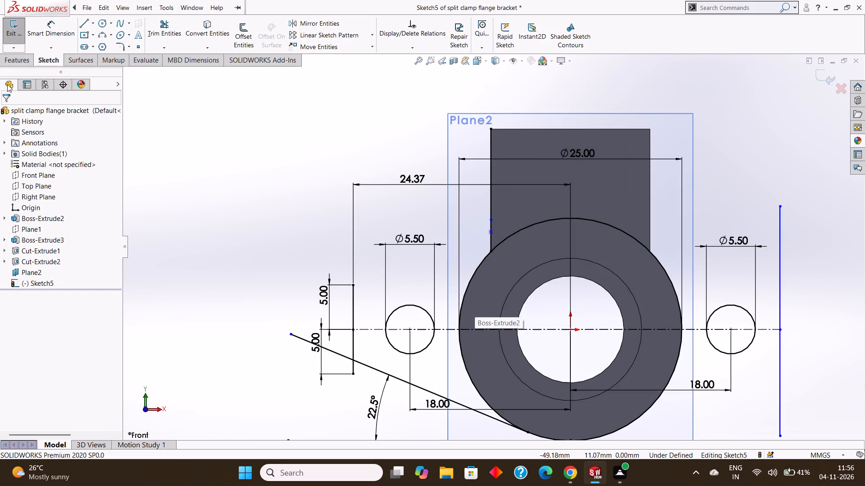
Trim the 22.5° line's overhang beyond the left vertical edge and the edge's stub below their intersection, accepting deletion of the associated dimensions.
left_click(175, 28)
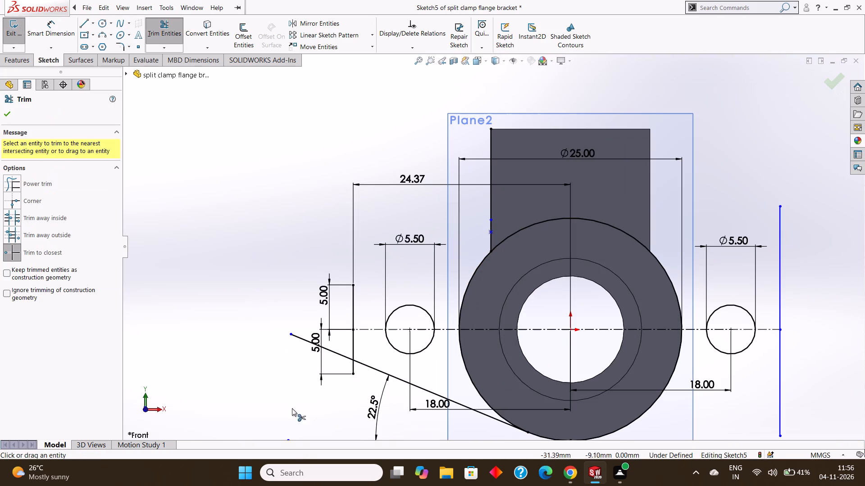
left_click(303, 338)
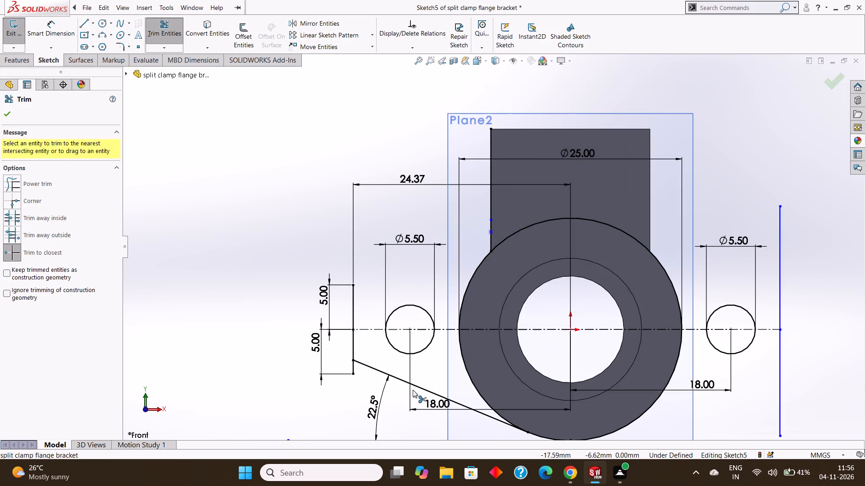
left_click(354, 370)
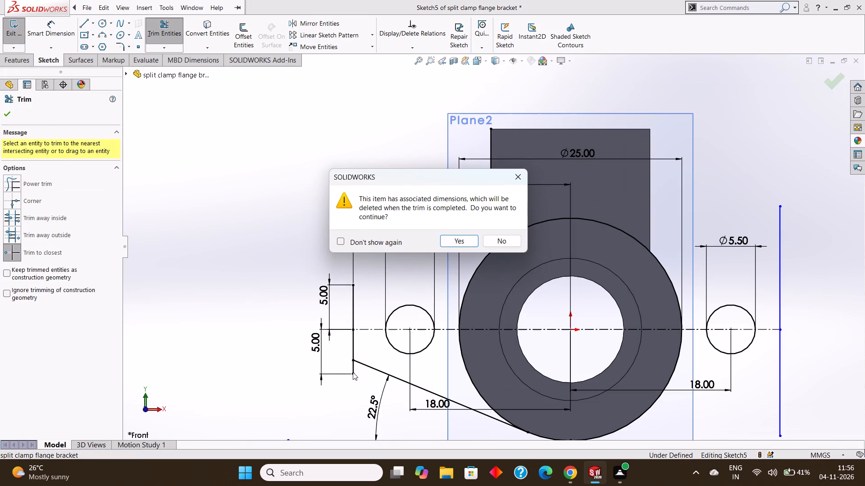
left_click(460, 243)
key("Escape")
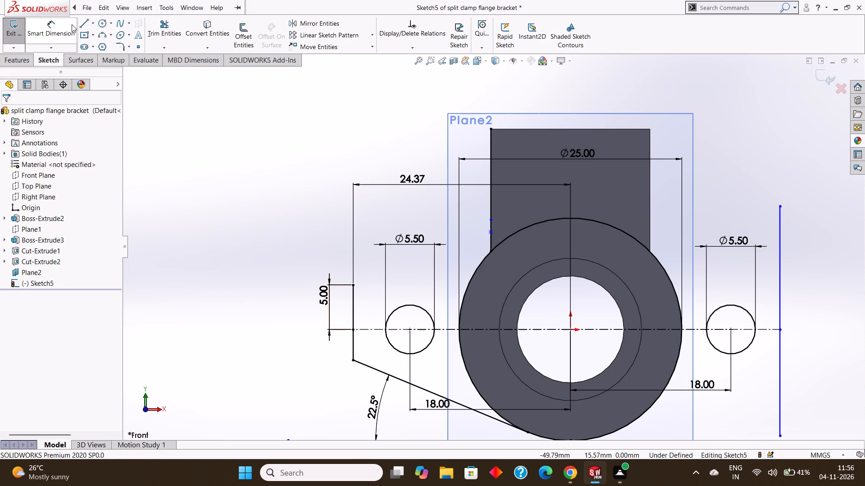
Measure the distance from the horizontal centerline to the left vertical edge's lower end.
left_click(59, 28)
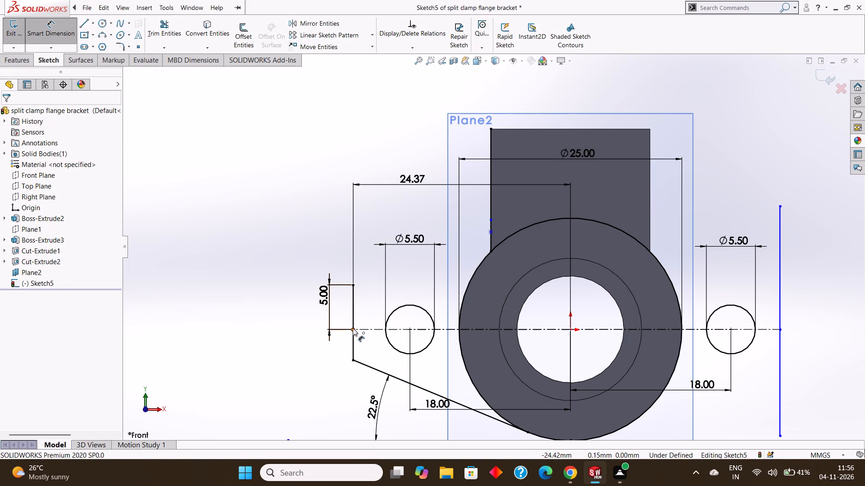
left_click(353, 328)
left_click(352, 359)
key("Escape")
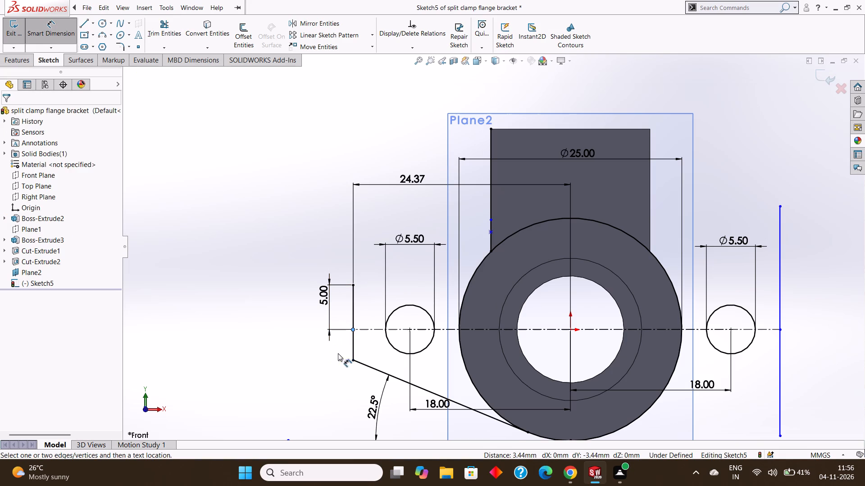
key("Escape")
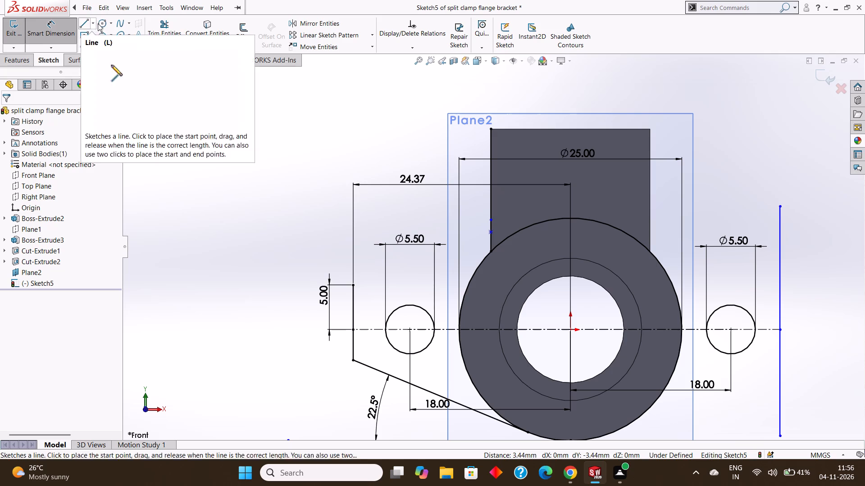
key("Escape")
key("Escape")
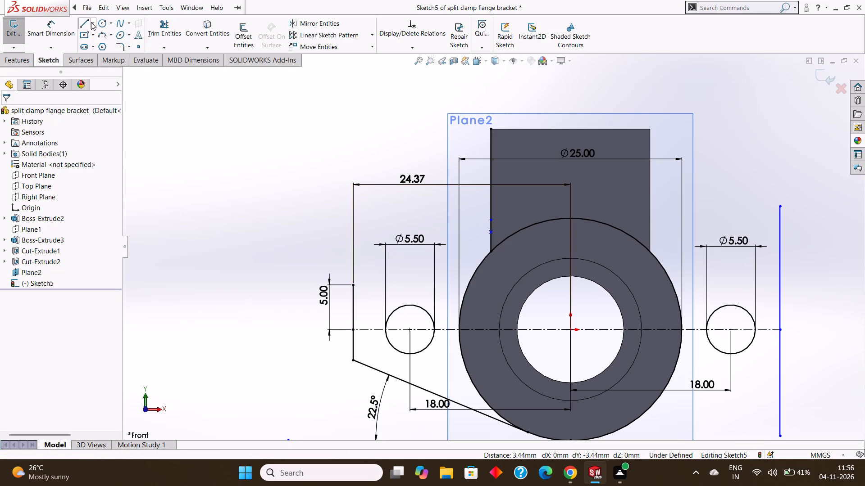
Sketch a 3.44 mm vertical construction line upward from the horizontal centerline's left end, along the left vertical edge.
left_click(91, 22)
left_click(102, 44)
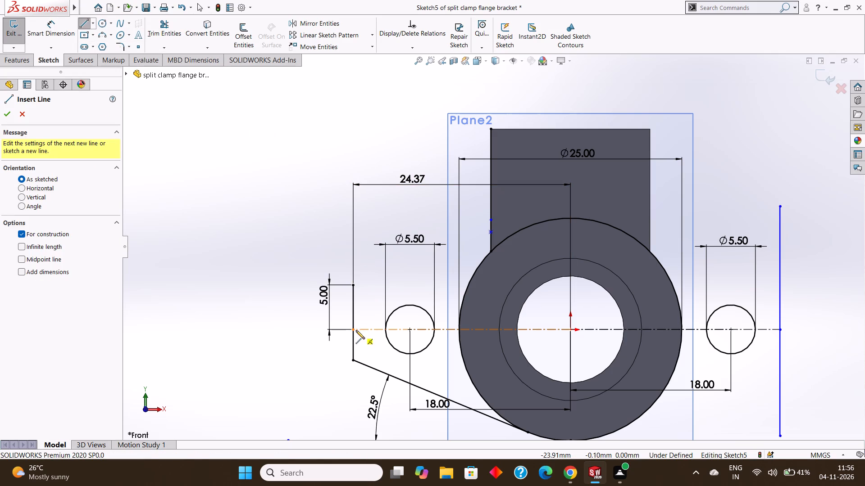
left_click(355, 330)
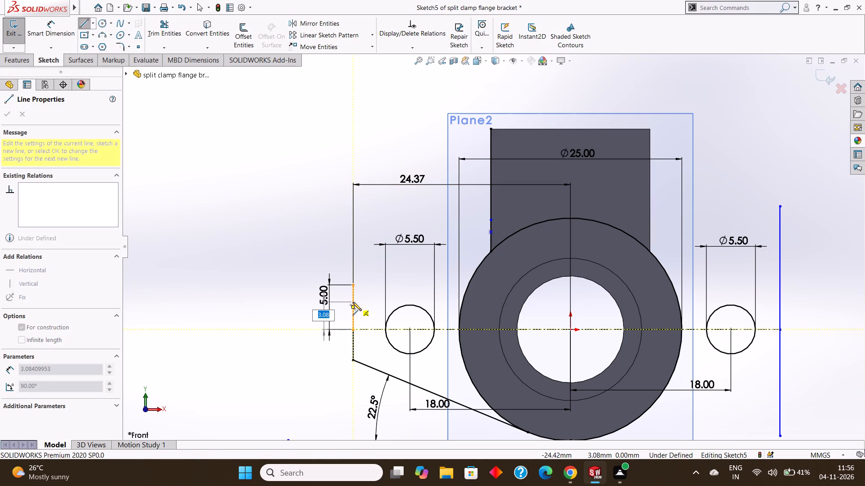
key("BackSpace")
type("3.44")
key("Return")
key("Escape")
key("Escape")
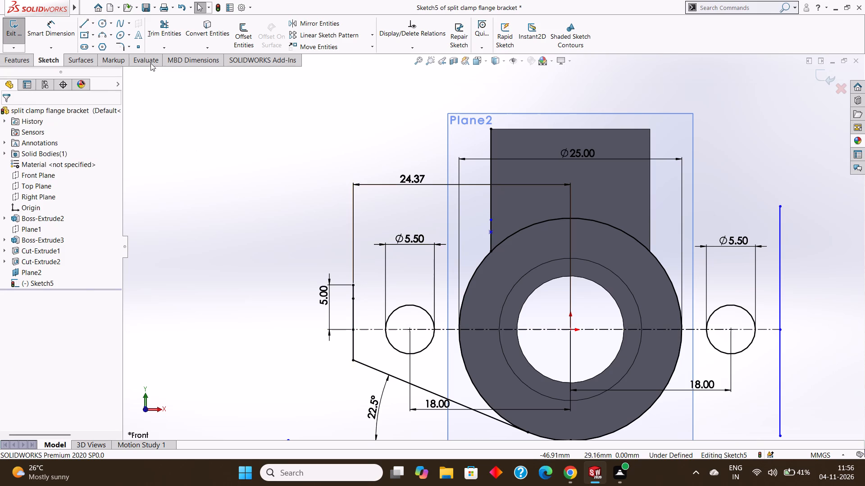
Trim the left vertical edge above the 3.44 mm construction line's upper end, accepting deletion of the associated dimensions.
left_click(159, 26)
scroll(442, 310, "down", 3)
left_click(296, 259)
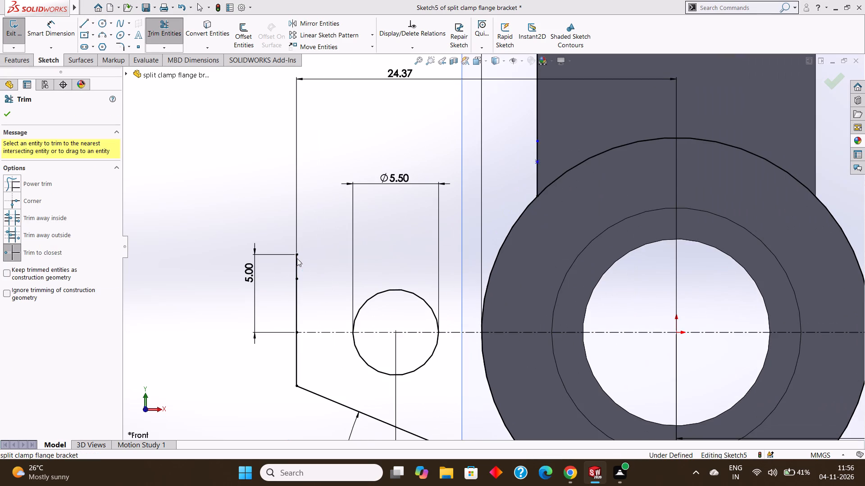
left_click(459, 237)
scroll(464, 243, "up", 3)
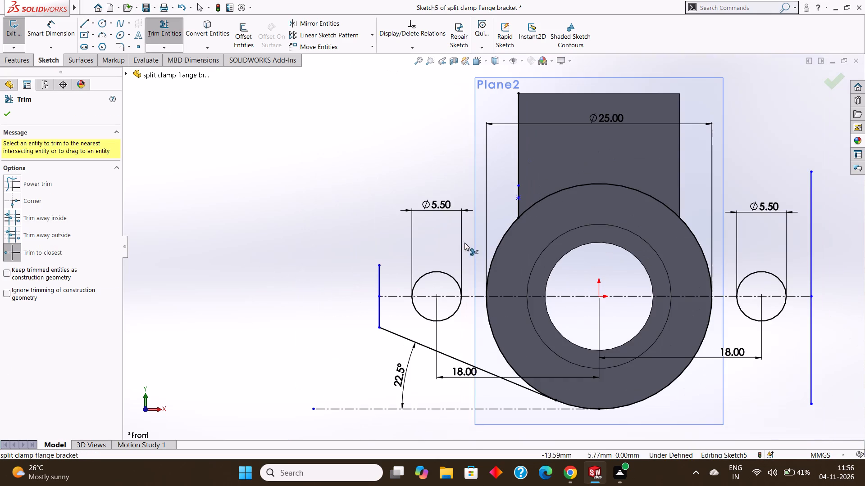
key("Escape")
left_click(50, 23)
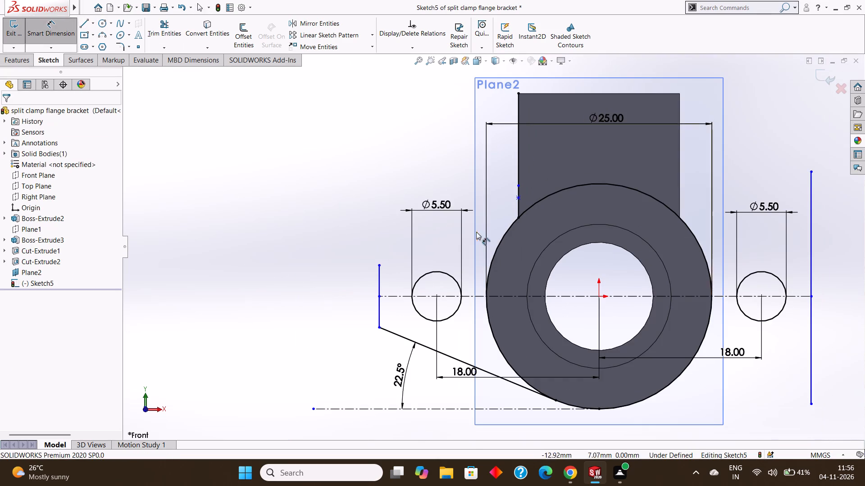
key("Escape")
Sketch a sloping line about 17.8 mm long from the left vertical edge's upper end to the sketch point on the upper block's left edge.
left_click(82, 27)
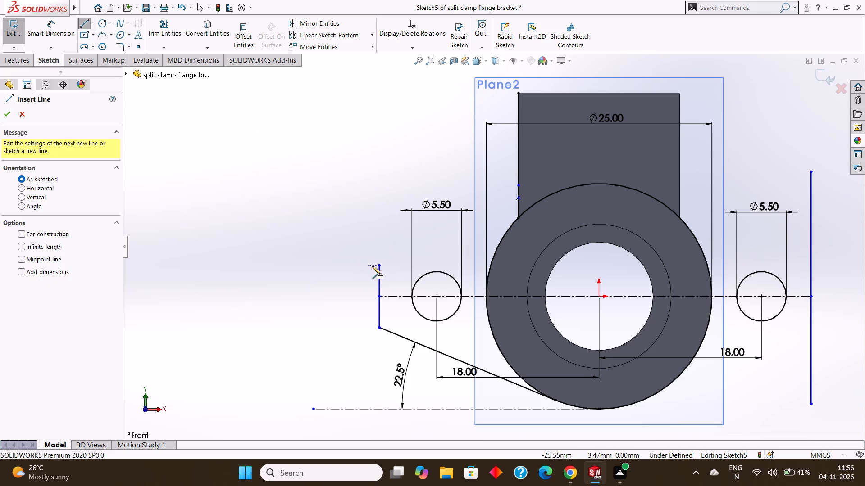
left_click(380, 265)
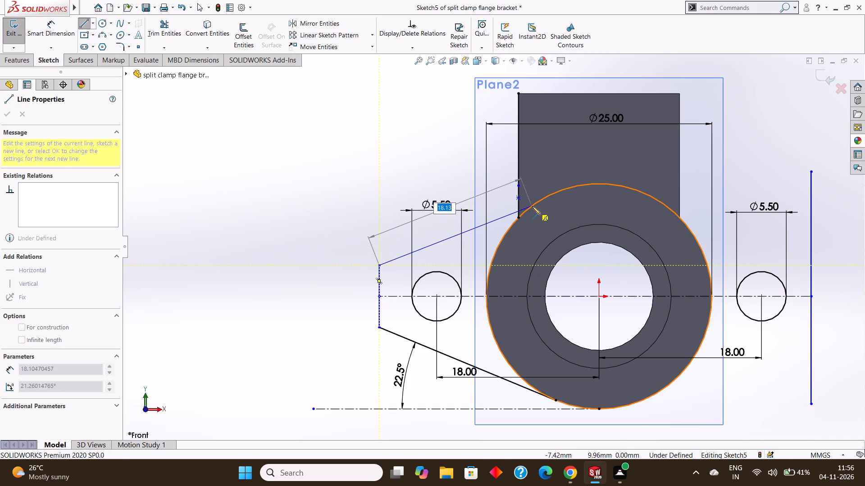
left_click(517, 185)
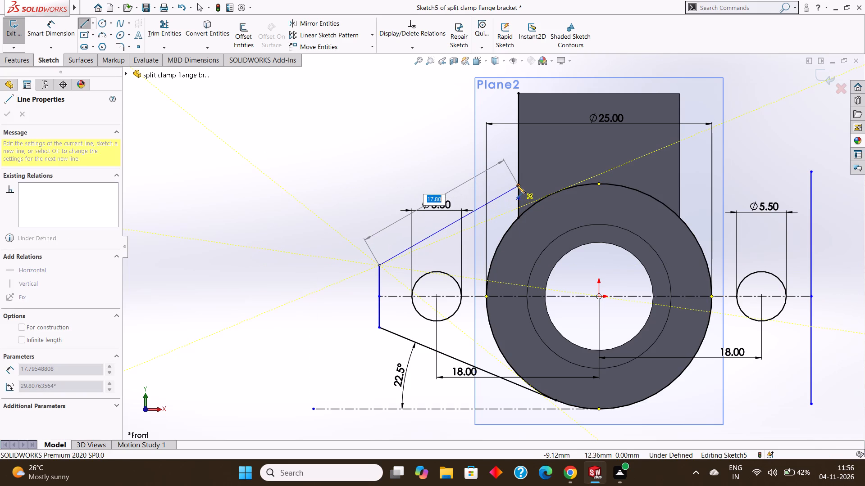
key("Escape")
key("Escape")
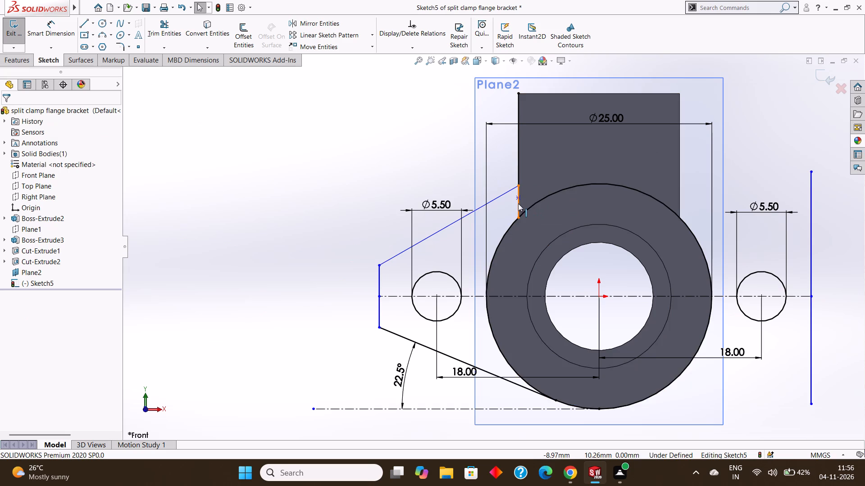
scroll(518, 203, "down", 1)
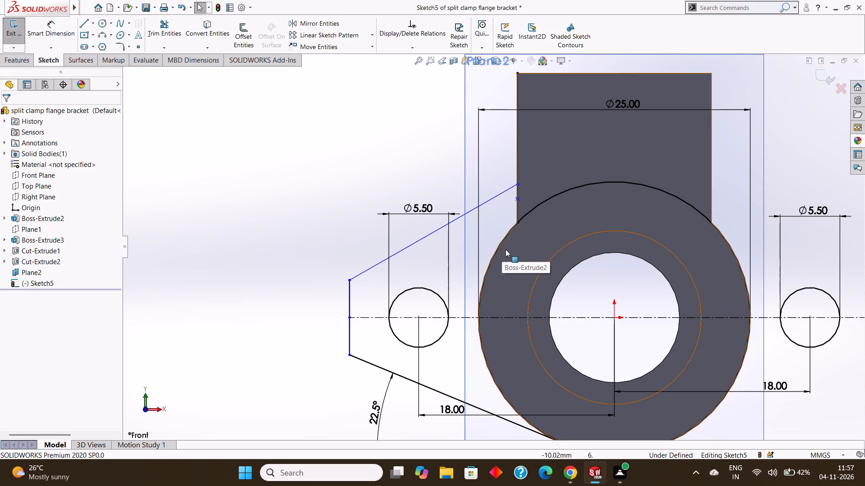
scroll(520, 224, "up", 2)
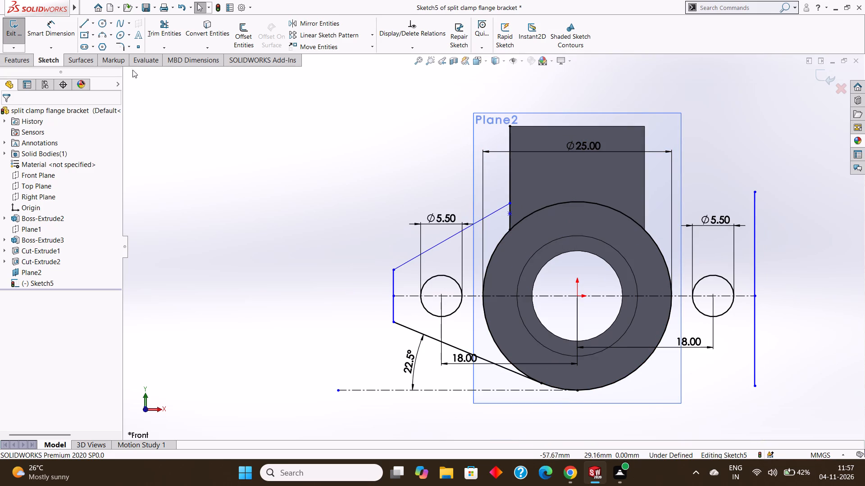
Sketch a horizontal construction line about 30.7 mm long from the 25 mm circle's bottom point outward beneath the right hole.
left_click(95, 25)
left_click(96, 46)
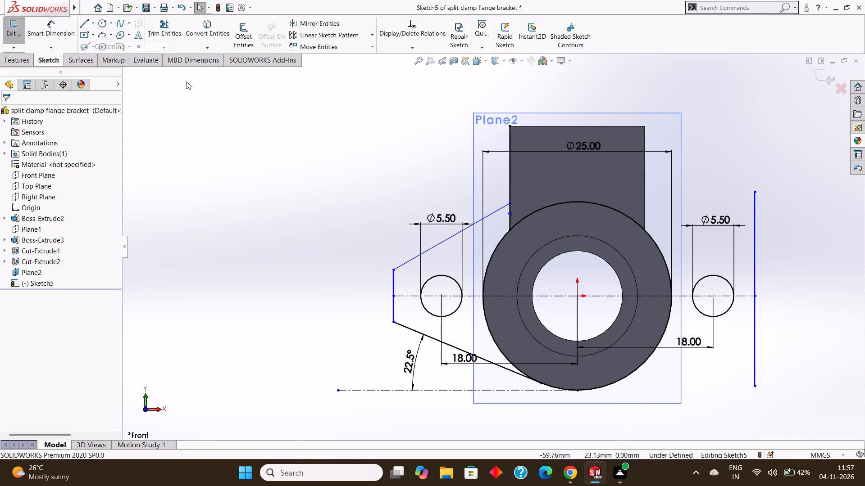
left_click(577, 393)
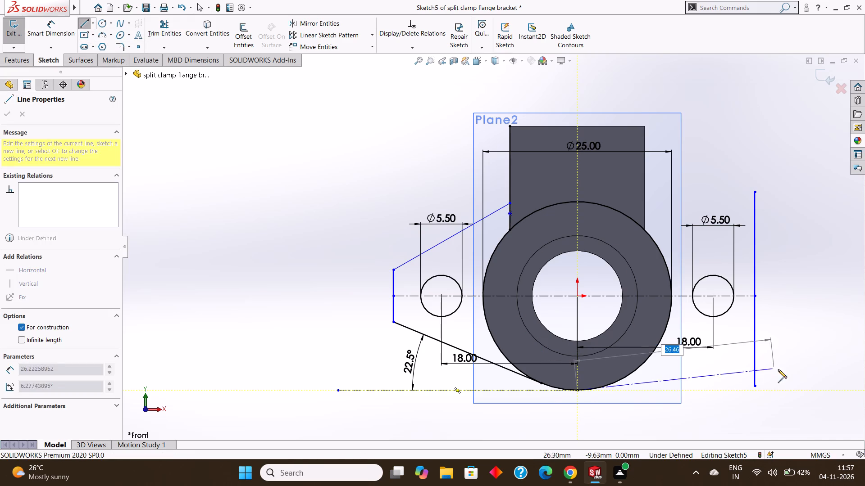
left_click(809, 389)
key("Escape")
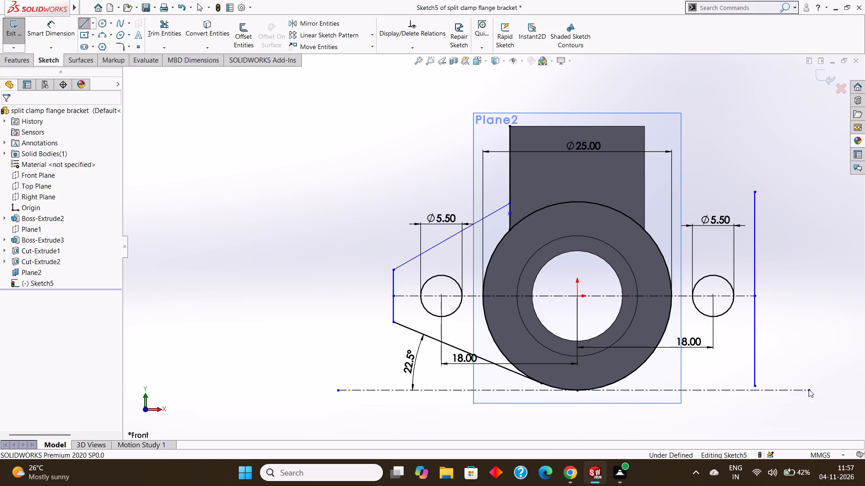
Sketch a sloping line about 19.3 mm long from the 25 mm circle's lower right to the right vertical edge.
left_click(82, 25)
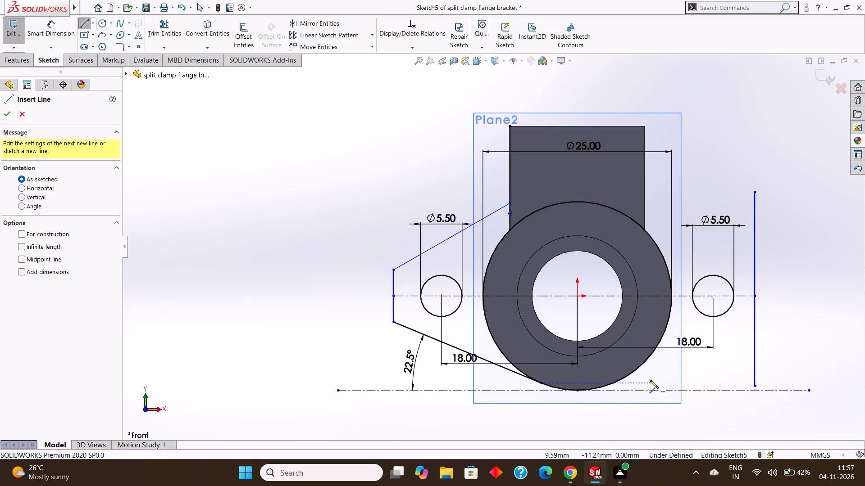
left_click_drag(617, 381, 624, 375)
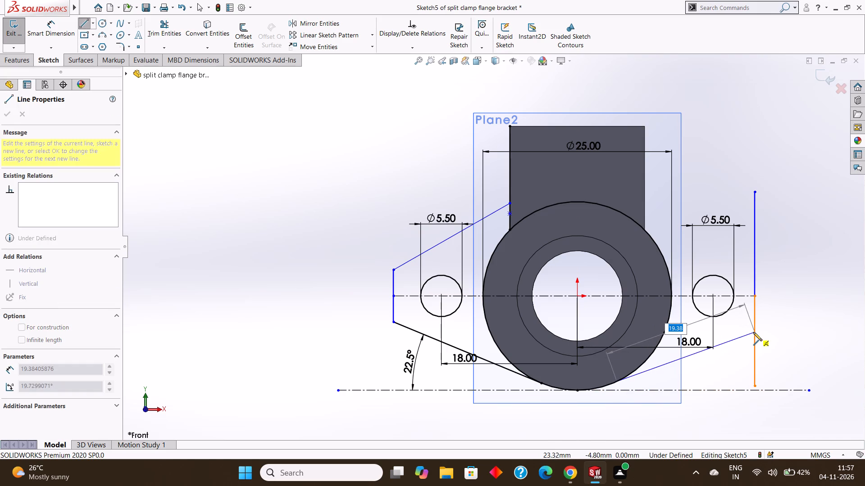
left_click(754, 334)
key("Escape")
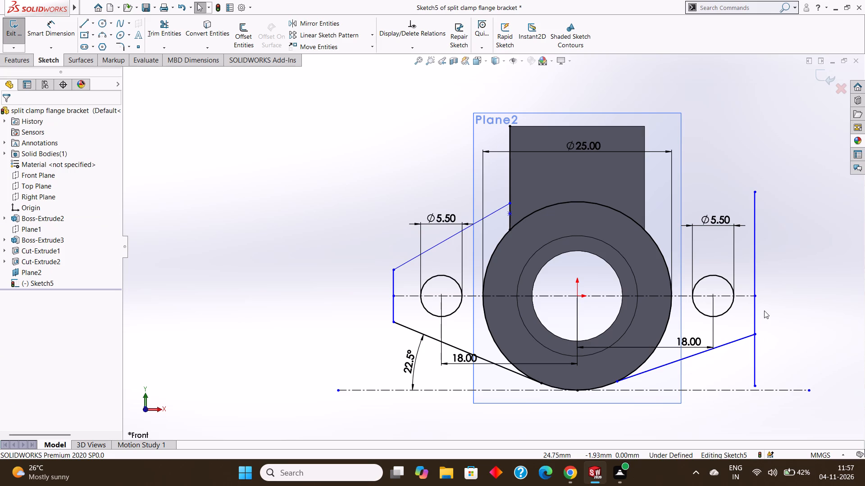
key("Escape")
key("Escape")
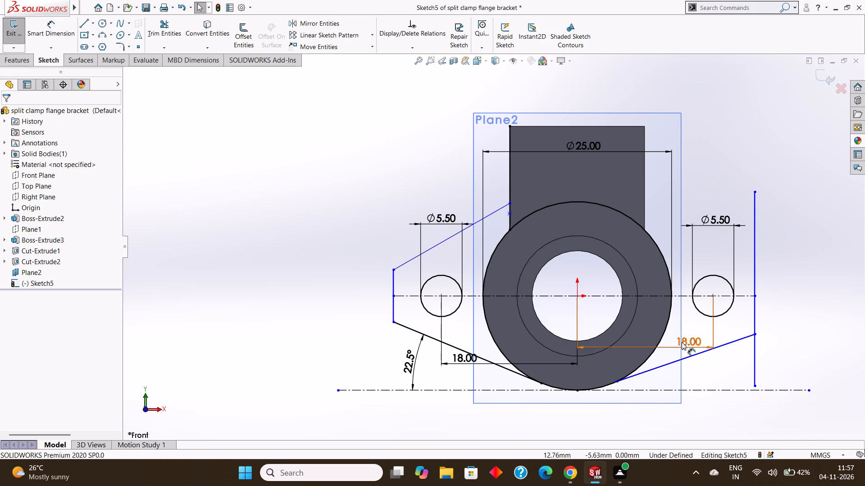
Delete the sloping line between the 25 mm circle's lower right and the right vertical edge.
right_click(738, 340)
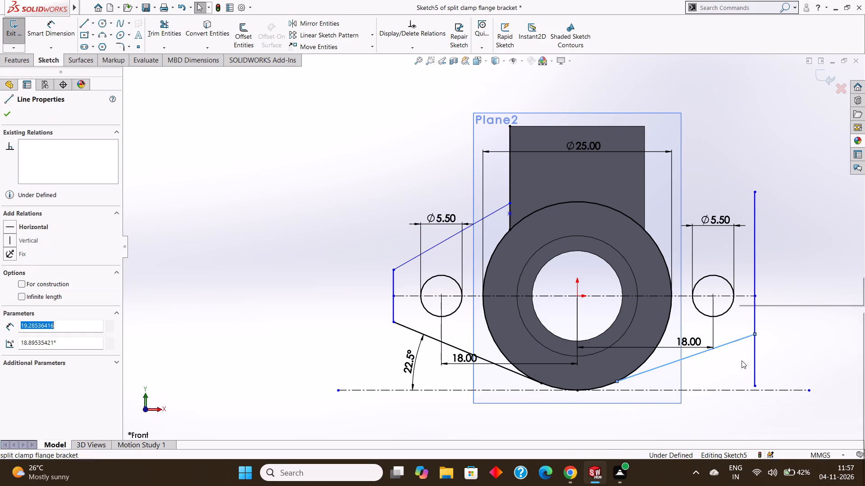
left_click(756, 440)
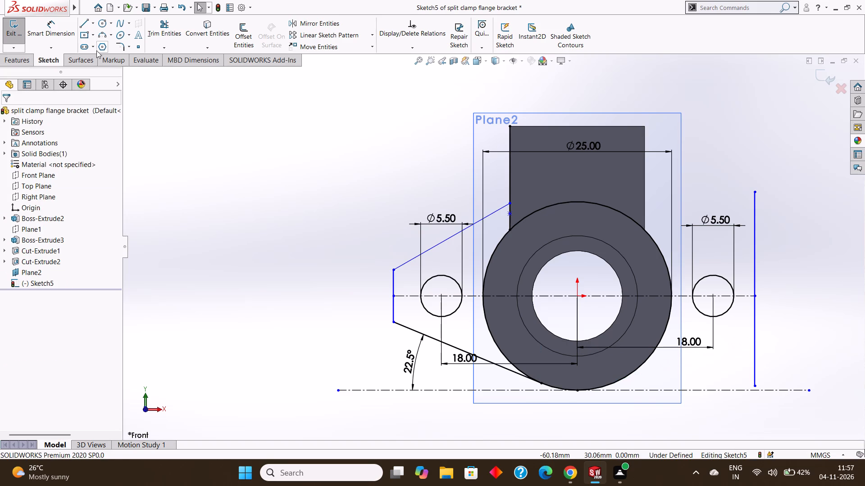
Sketch a line about 29.8 mm long, tangent to the 25 mm circle at its lower right, extending past the right vertical edge.
left_click(80, 23)
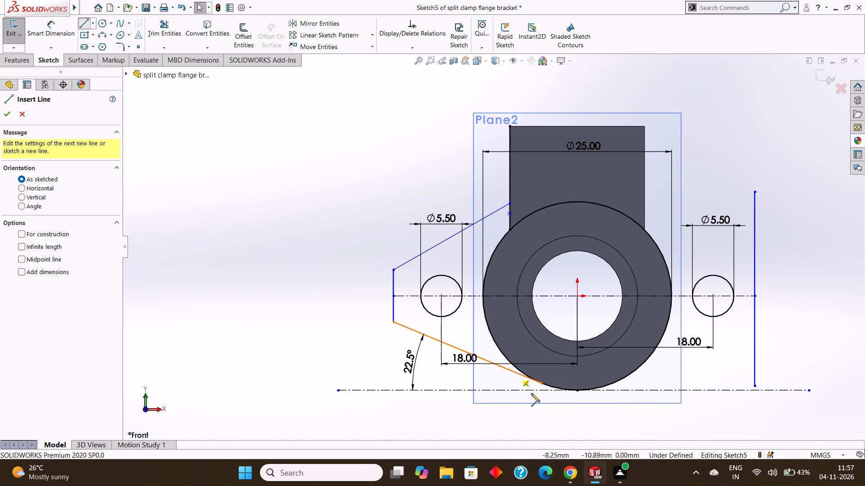
left_click(607, 385)
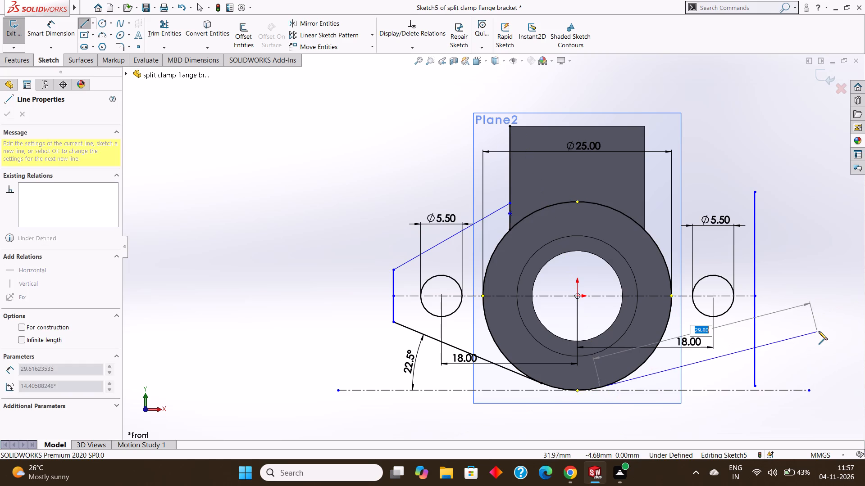
left_click(819, 331)
key("Escape")
key("Escape")
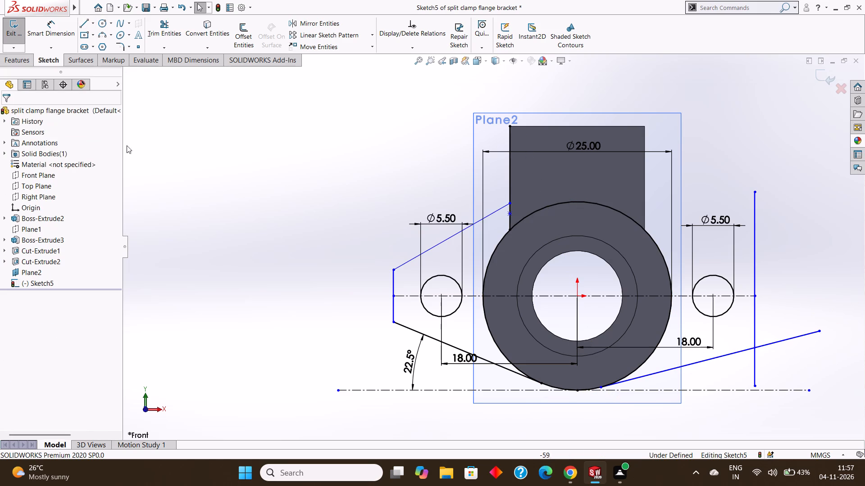
Dimension the angle between the lower right tangent line and the bottom horizontal construction line as 22.5°.
left_click(59, 21)
scroll(706, 352, "down", 1)
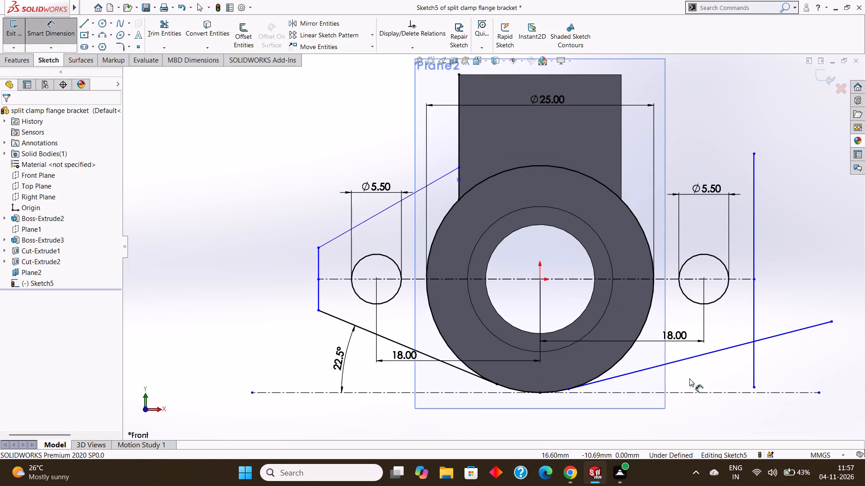
left_click(677, 391)
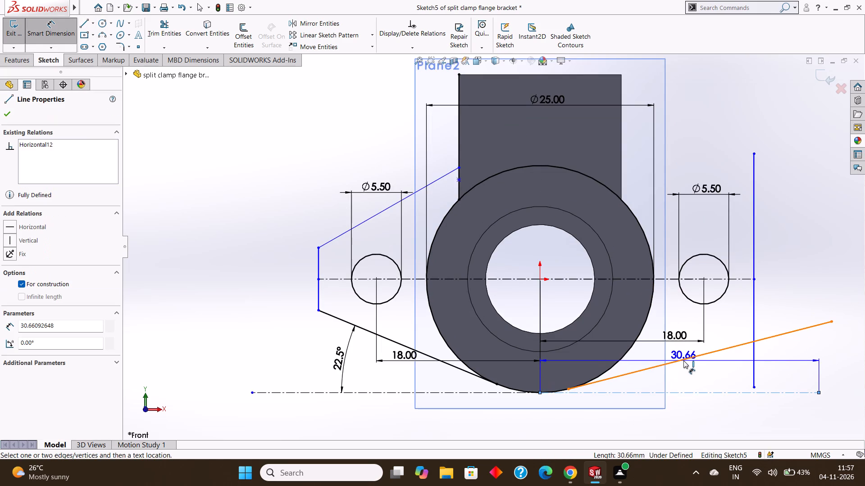
left_click(683, 360)
left_click(693, 369)
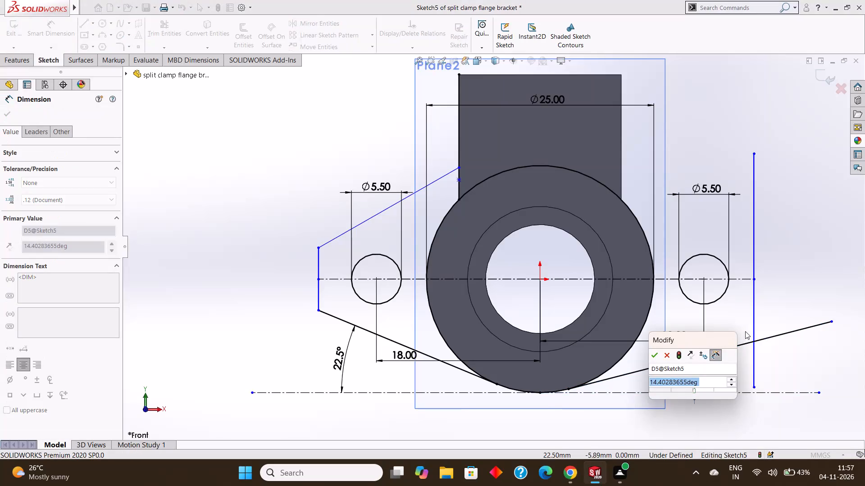
key("BackSpace")
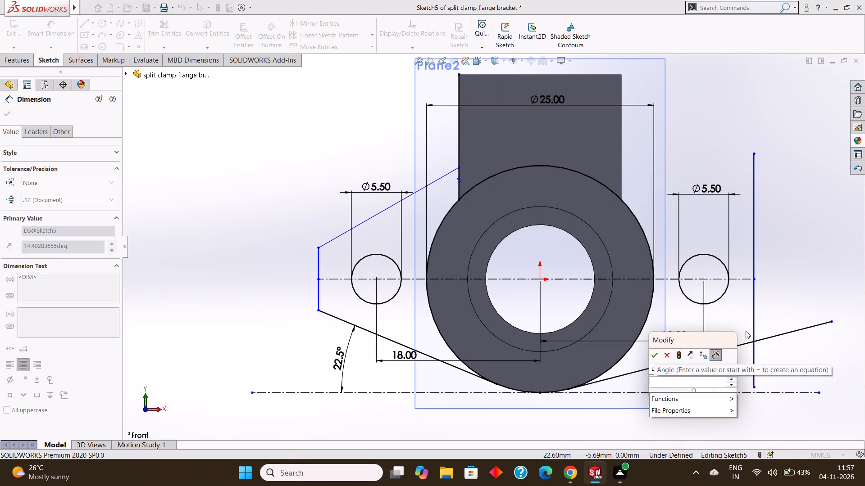
type("22.5")
key("Return")
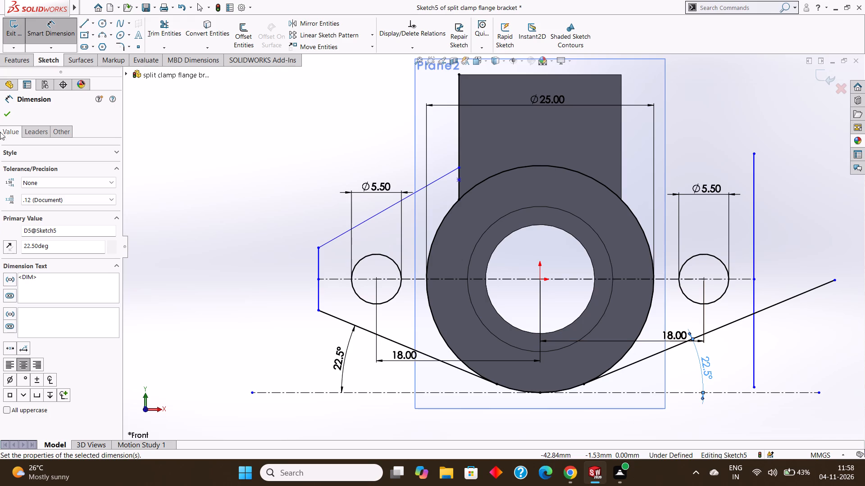
left_click(4, 112)
Trim the right vertical edge below the 22.5° tangent line and the tangent line's excess beyond that edge.
left_click(159, 31)
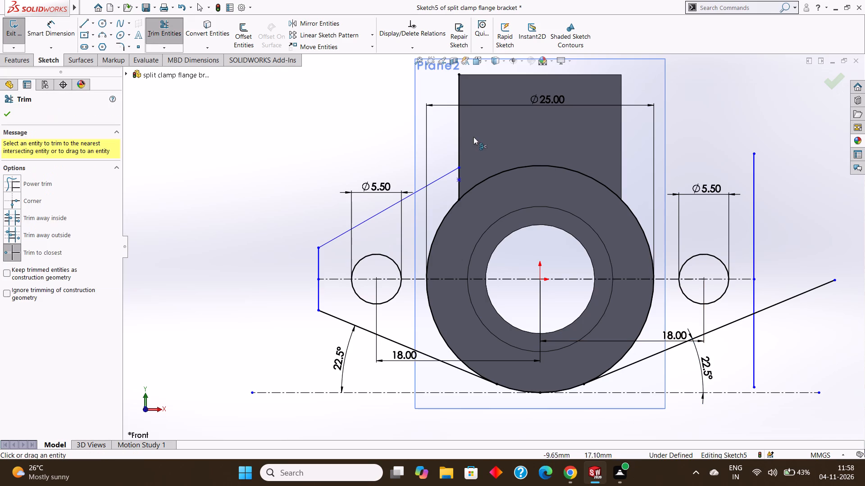
left_click(753, 349)
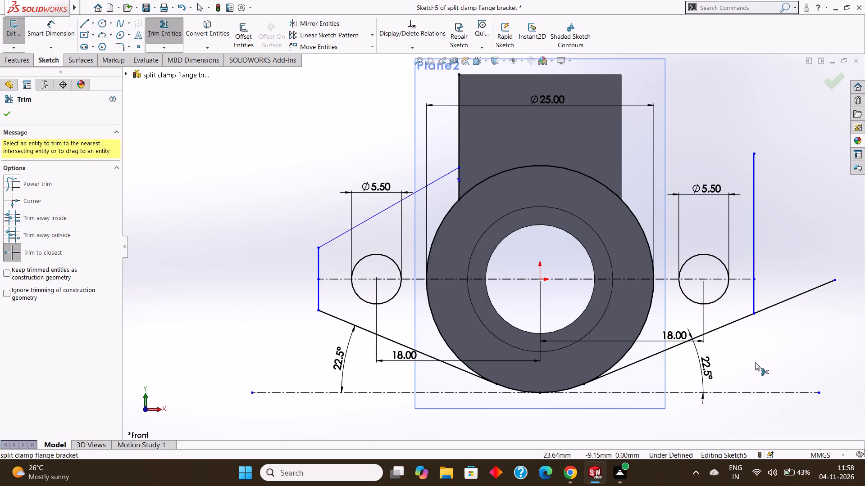
left_click(819, 285)
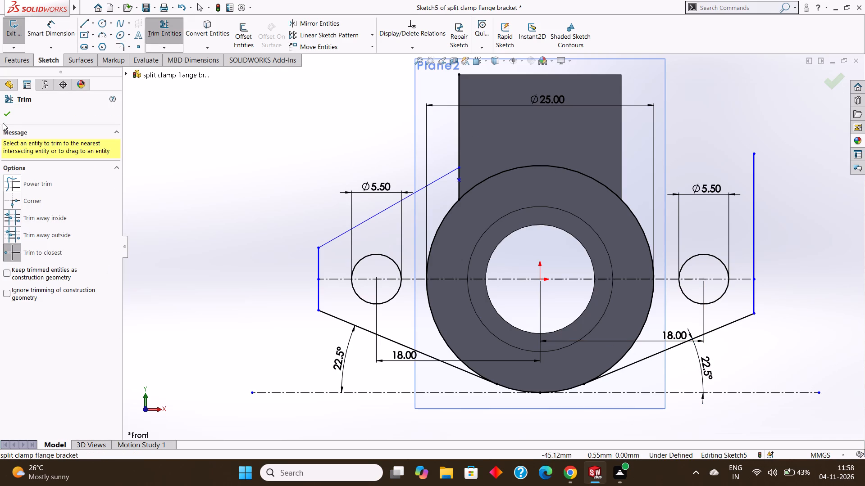
left_click(4, 117)
Sketch a sloping line about 17 mm long from the block's right edge, level with the left slope's upper end, past the right vertical edge.
left_click(82, 23)
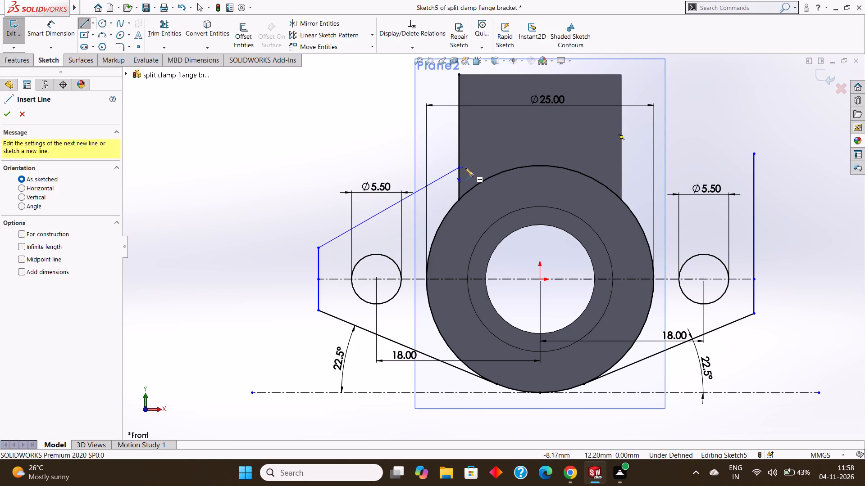
left_click(622, 168)
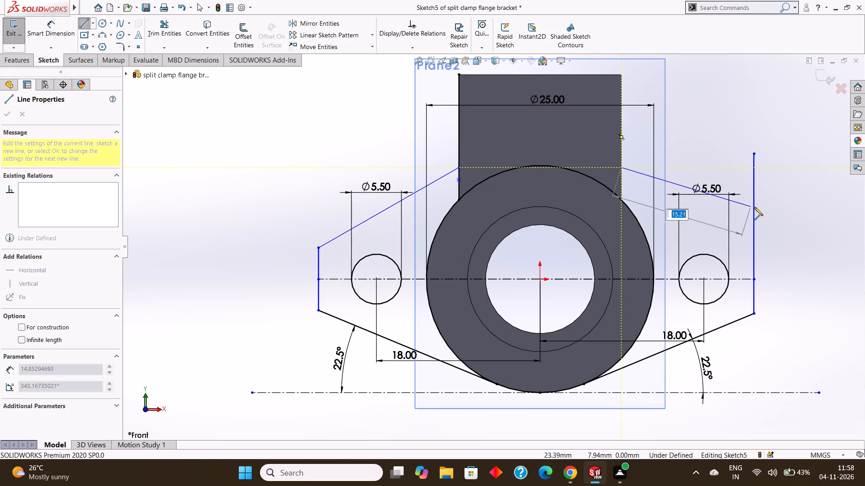
left_click(772, 204)
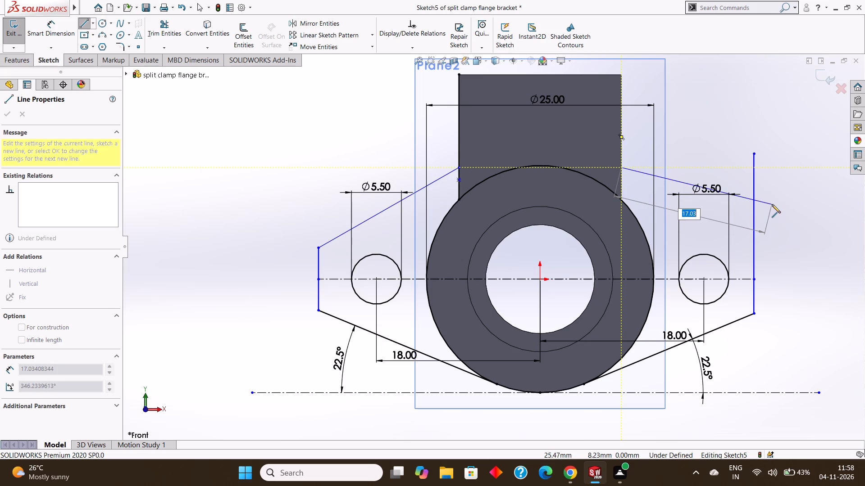
key("Escape")
key("Escape")
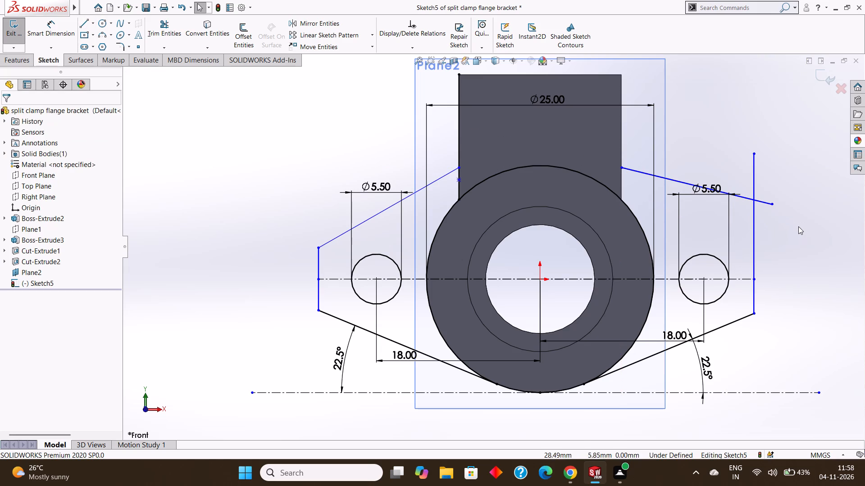
Measure the distance from the horizontal centerline to the right vertical edge's lower end.
scroll(797, 226, "up", 1)
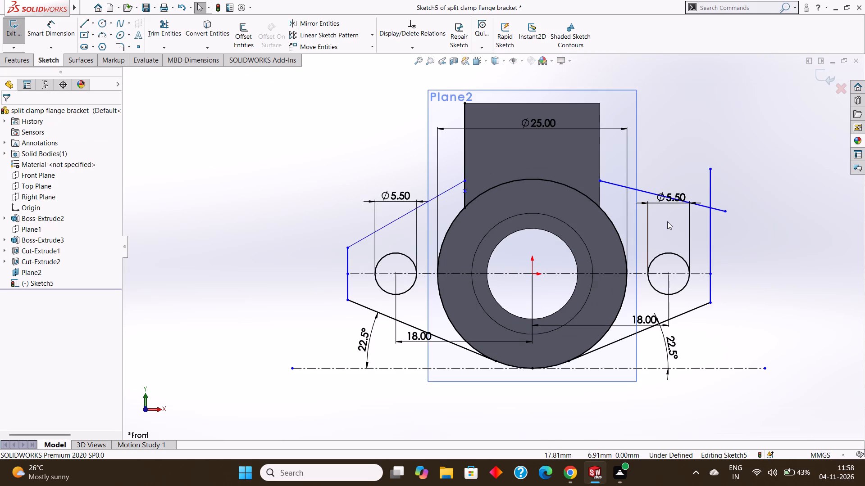
left_click(90, 22)
left_click(93, 24)
left_click(104, 42)
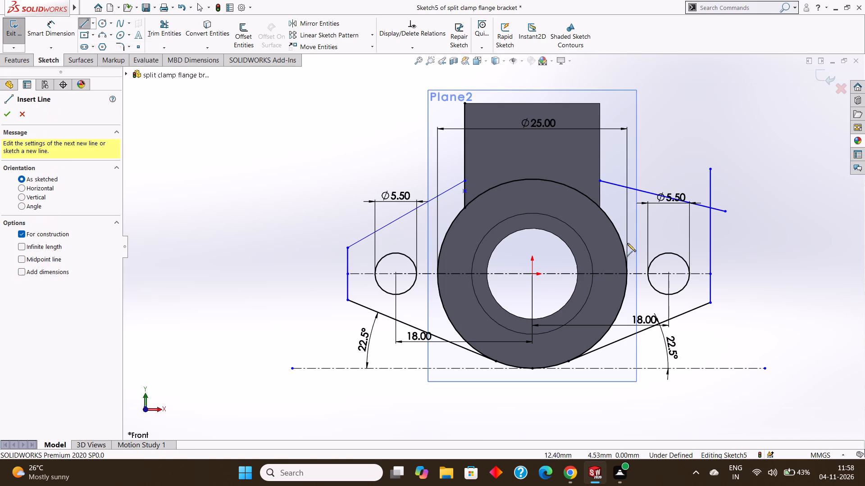
left_click(709, 274)
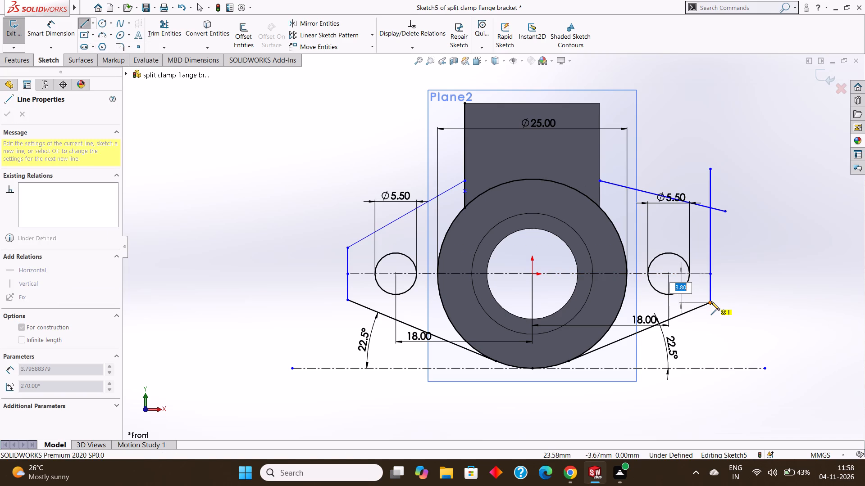
key("Escape")
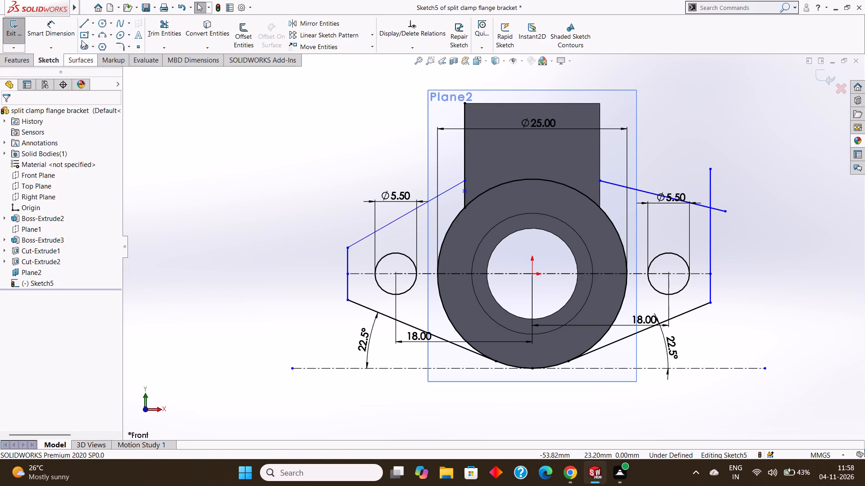
Measure the distance from the horizontal centerline to the left vertical edge's lower end again.
left_click(93, 23)
left_click(102, 46)
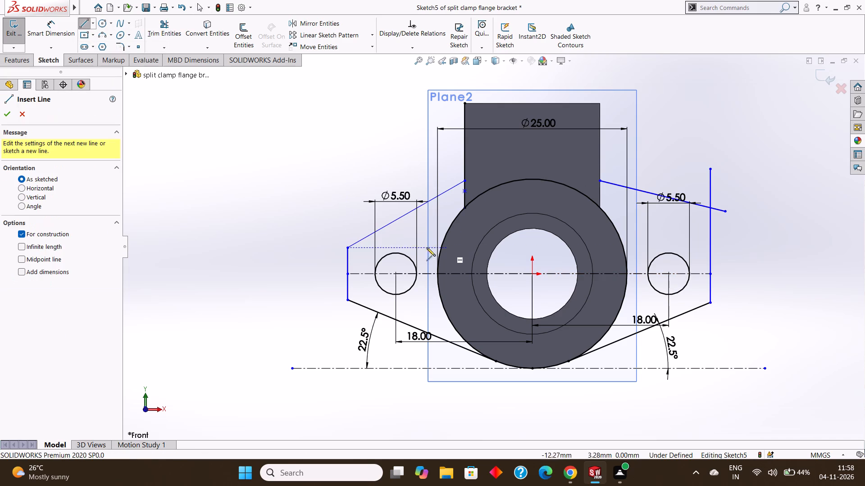
left_click(350, 274)
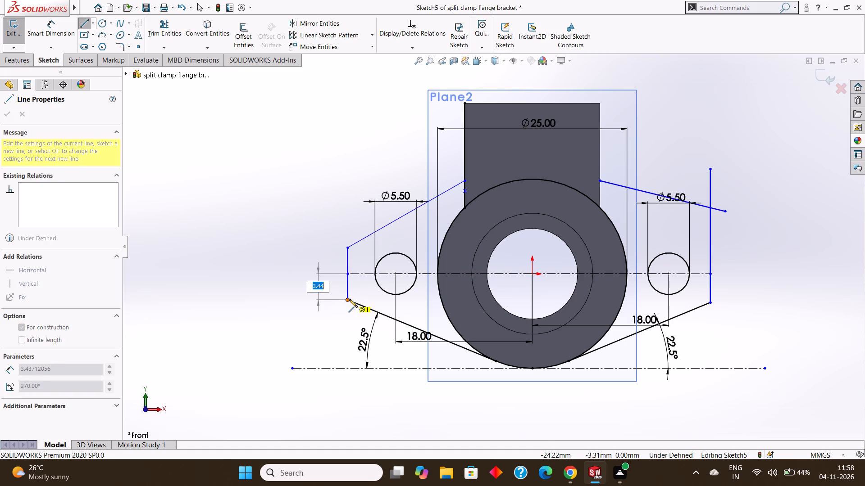
key("Escape")
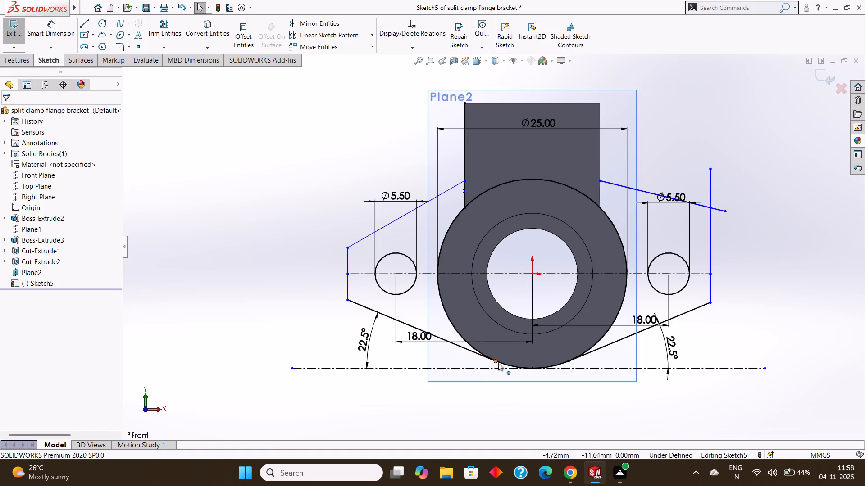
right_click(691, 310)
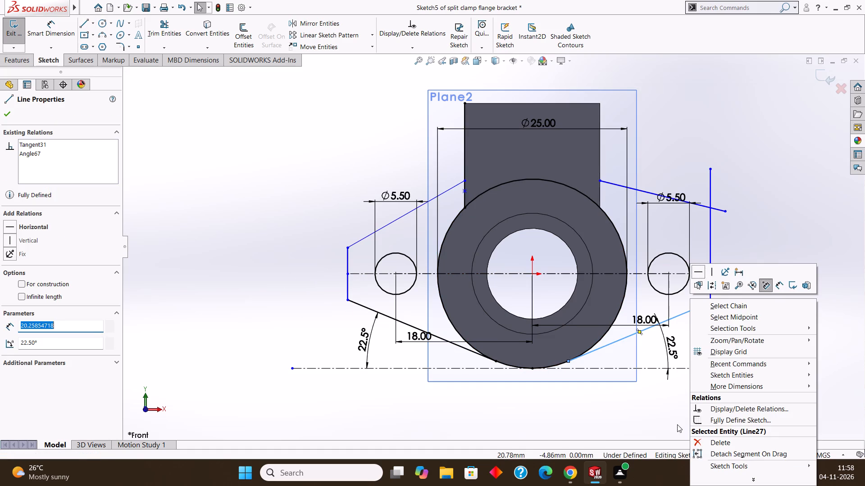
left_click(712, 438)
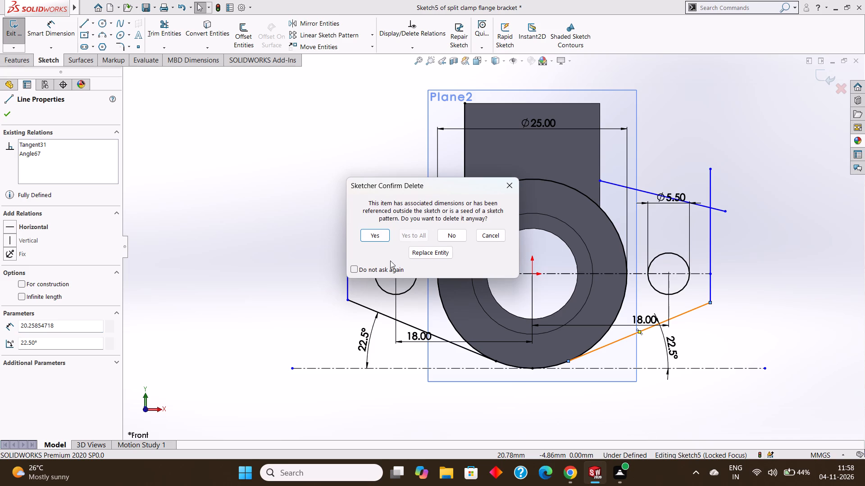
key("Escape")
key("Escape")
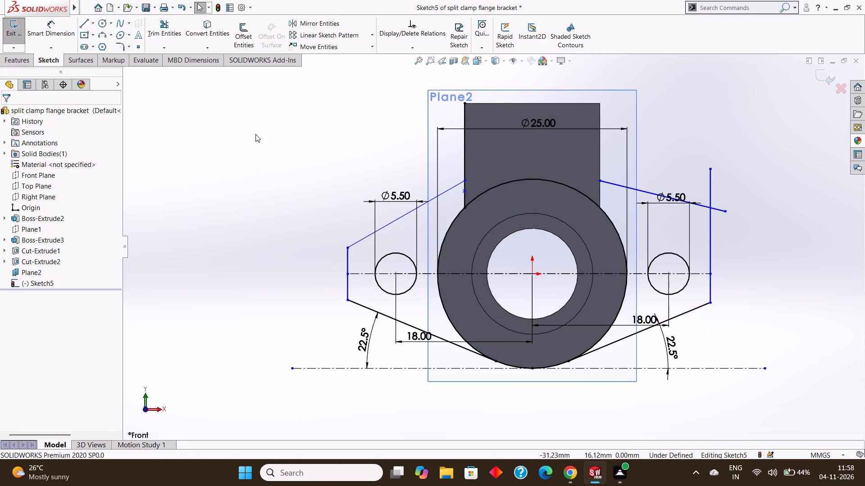
Draw a 3.44 mm vertical centerline from the horizontal centerline's right end down to the outer end of the right 22.5° line.
left_click(92, 24)
left_click(101, 48)
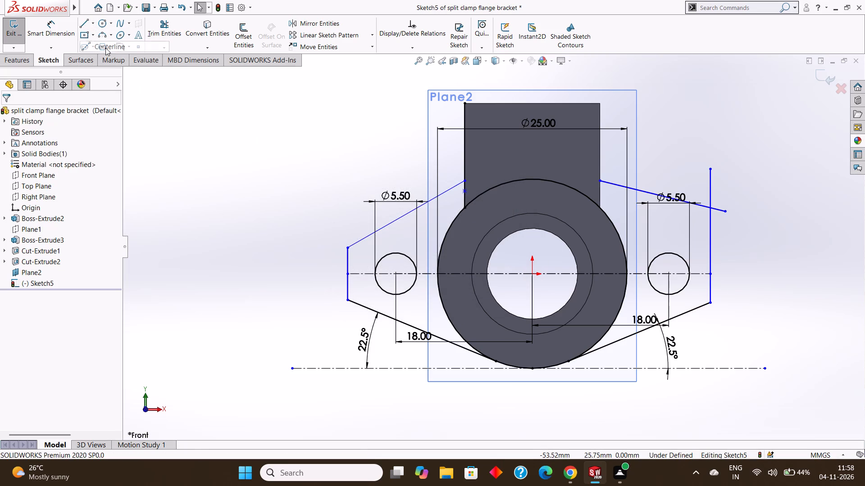
left_click(709, 272)
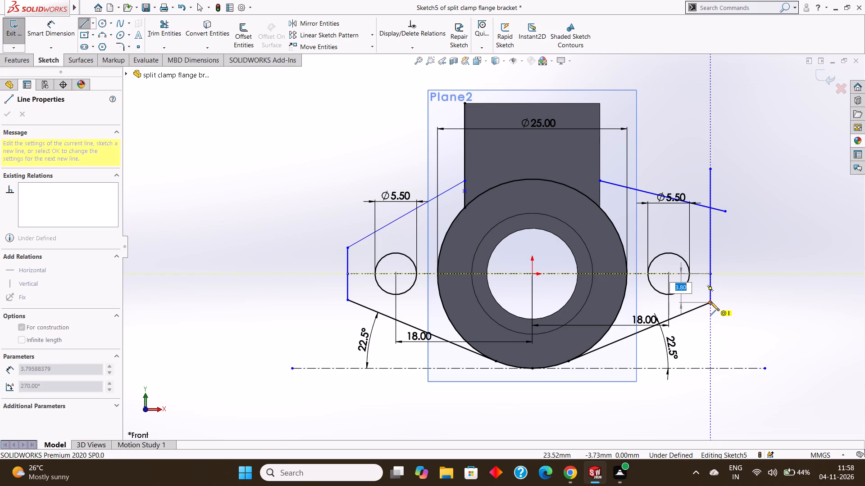
key("BackSpace")
type("3.44")
key("Return")
key("Escape")
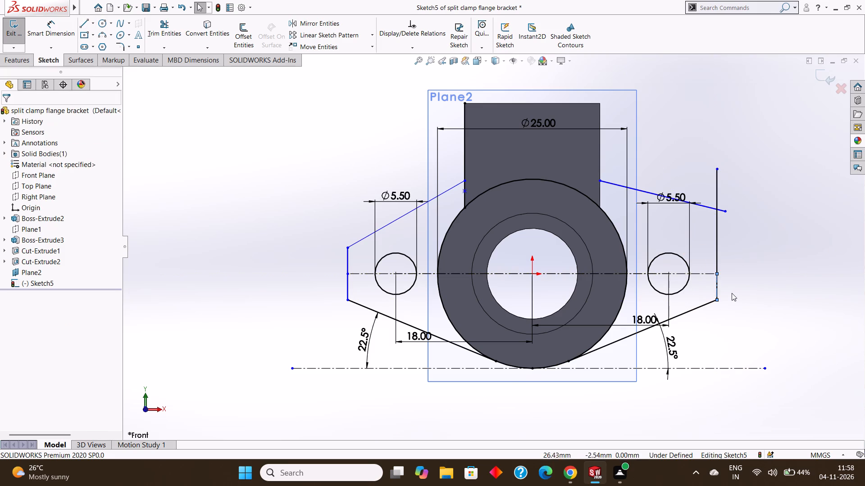
scroll(730, 293, "down", 3)
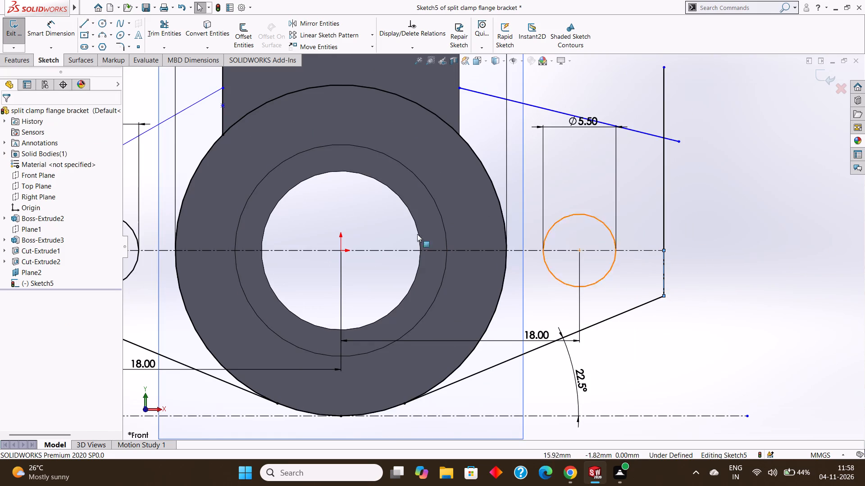
key("Escape")
key("Escape")
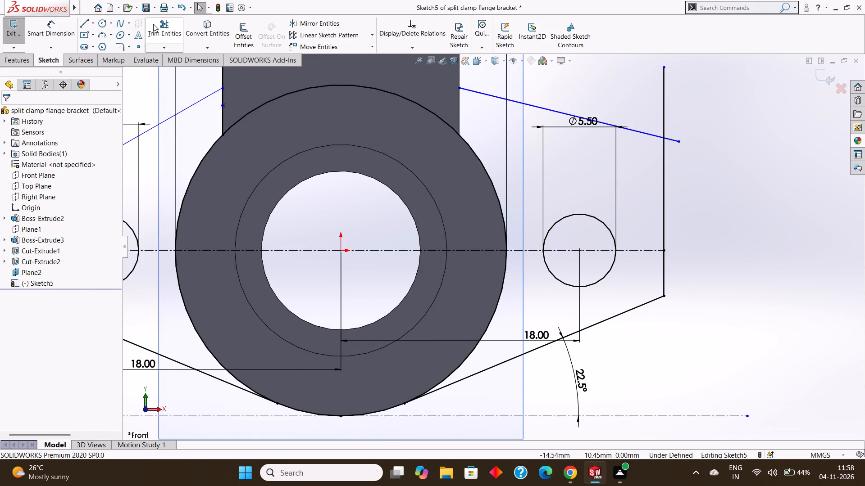
Trim the right vertical edge and the overlapping vertical centerline between the horizontal centerline and the 22.5° line.
left_click(153, 24)
left_click(660, 261)
left_click(664, 265)
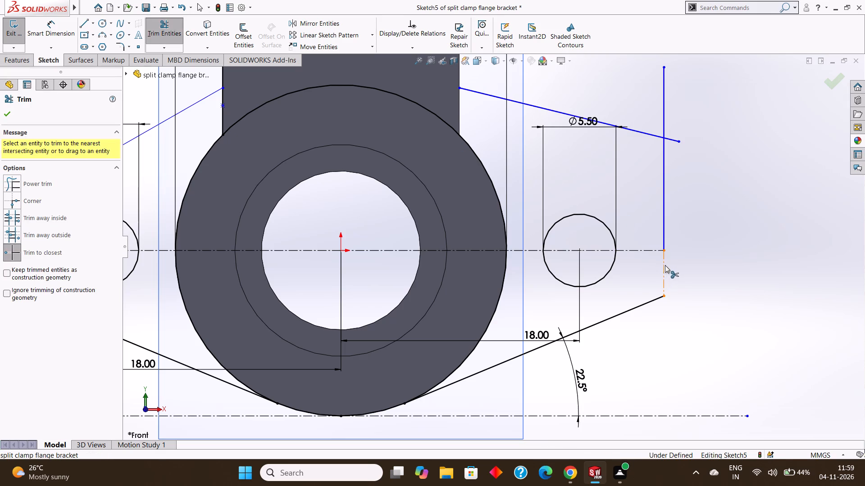
left_click(662, 268)
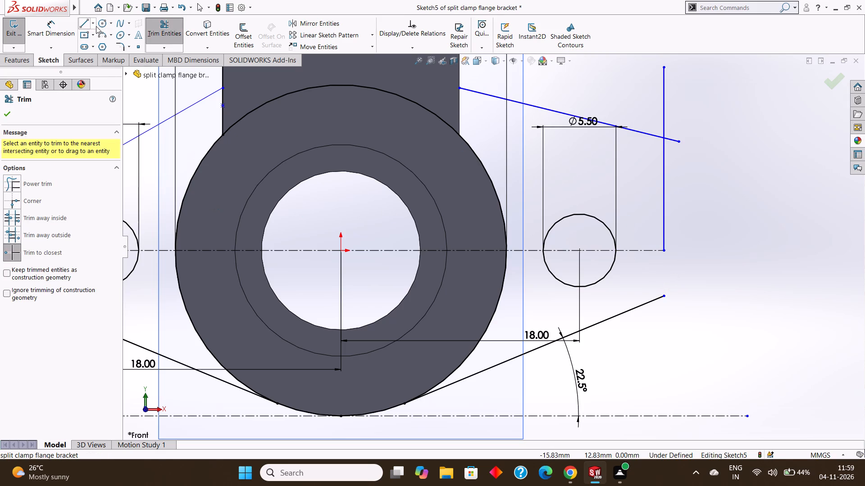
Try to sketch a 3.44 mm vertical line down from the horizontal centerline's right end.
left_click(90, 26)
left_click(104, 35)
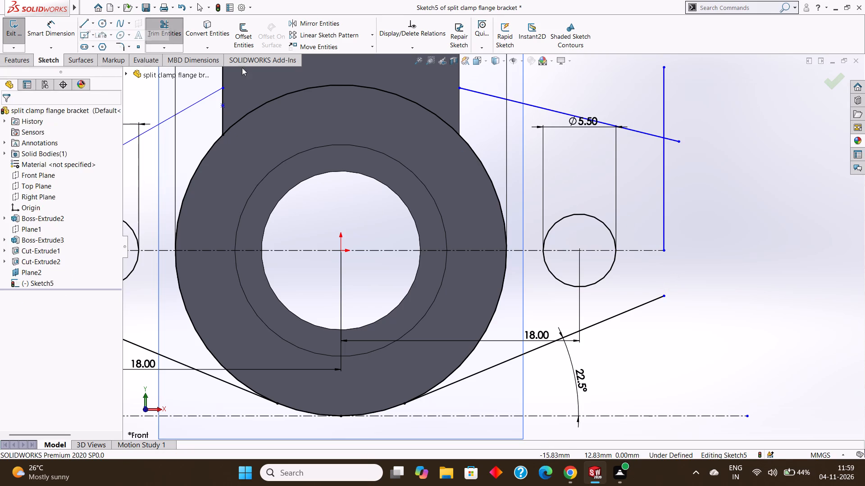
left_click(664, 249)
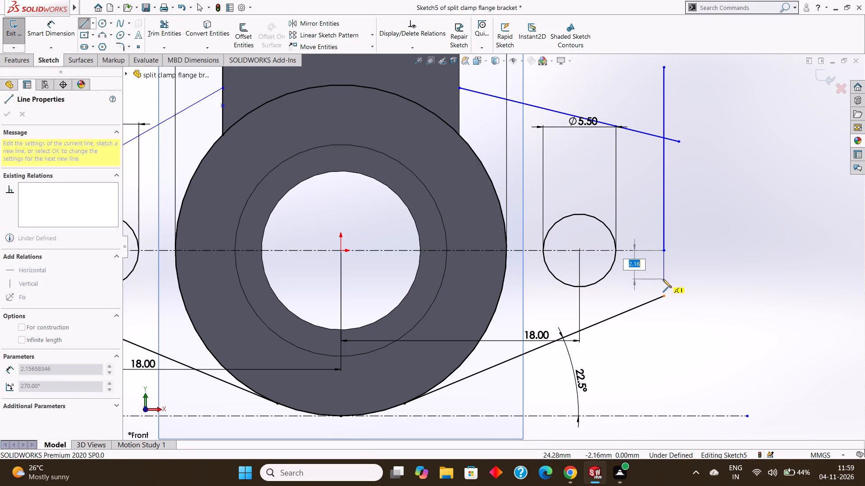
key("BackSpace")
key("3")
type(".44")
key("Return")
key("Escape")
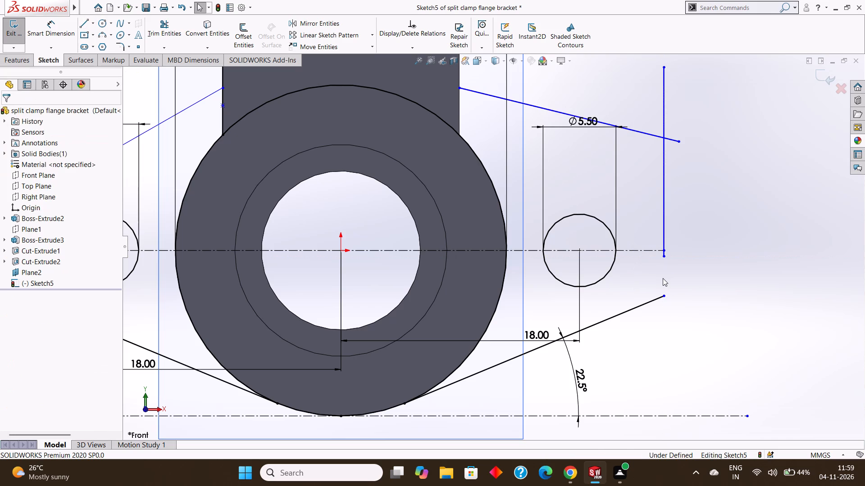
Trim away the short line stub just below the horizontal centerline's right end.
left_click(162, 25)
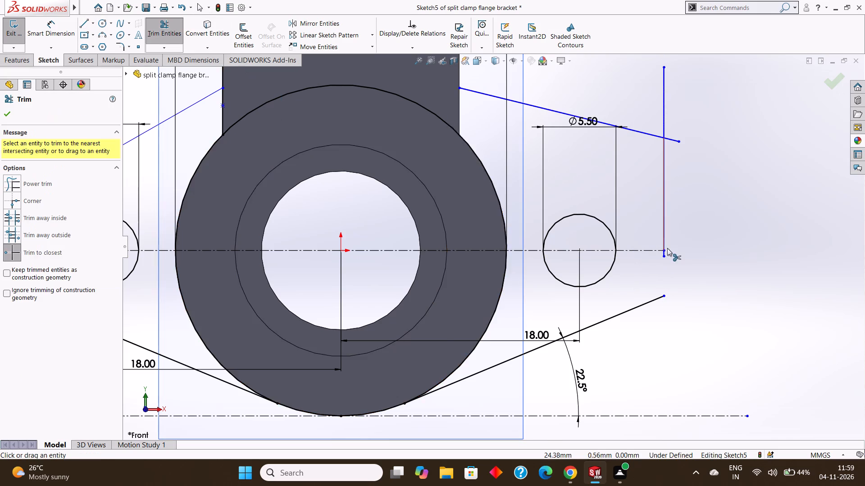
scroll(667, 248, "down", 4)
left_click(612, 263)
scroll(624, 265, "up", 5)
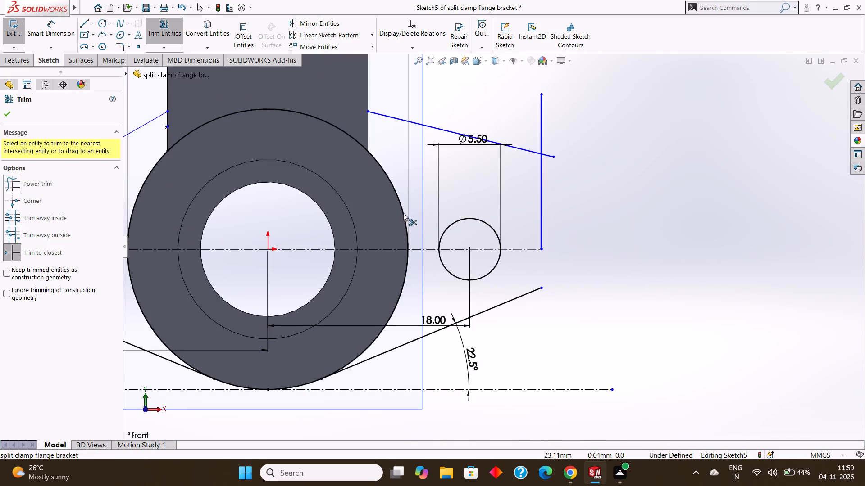
Sketch a 3.44 mm vertical line from the horizontal centerline's right end down to the right 22.5° line's outer end.
left_click(84, 24)
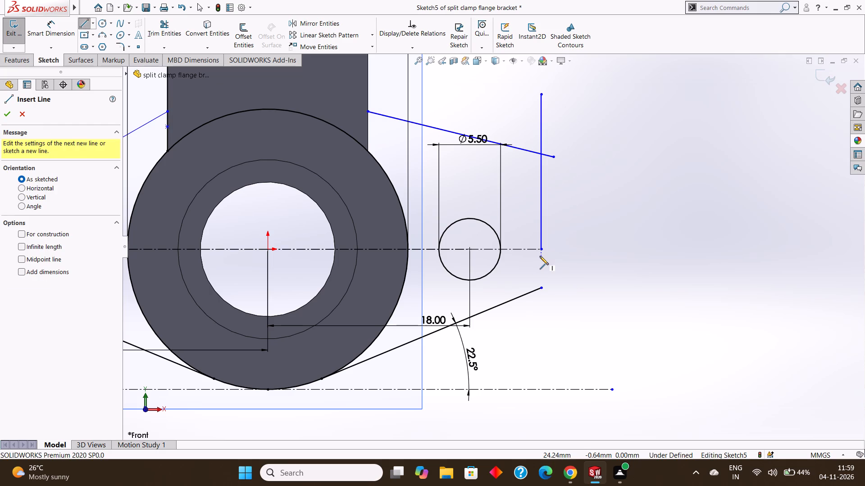
left_click(541, 249)
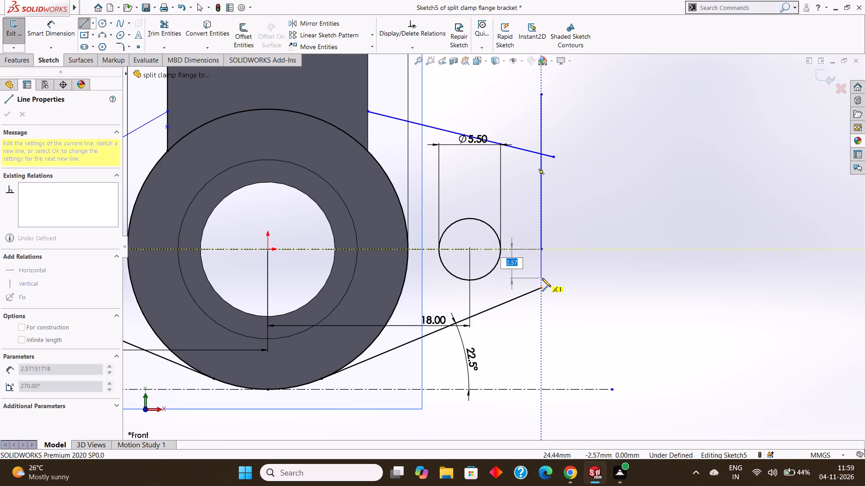
key("BackSpace")
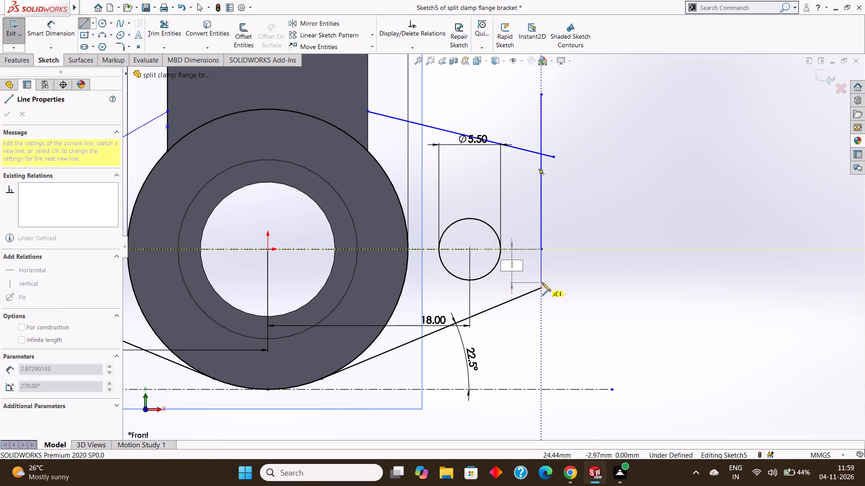
type("3.44")
key("Return")
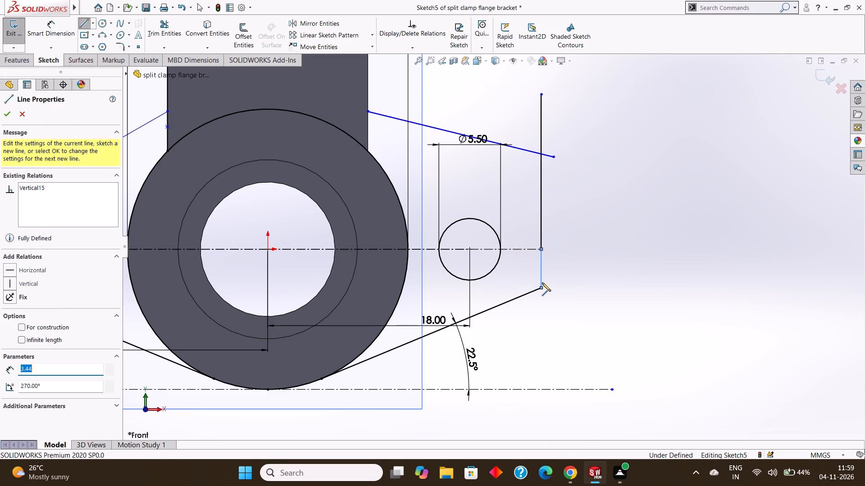
scroll(543, 283, "down", 5)
key("Escape")
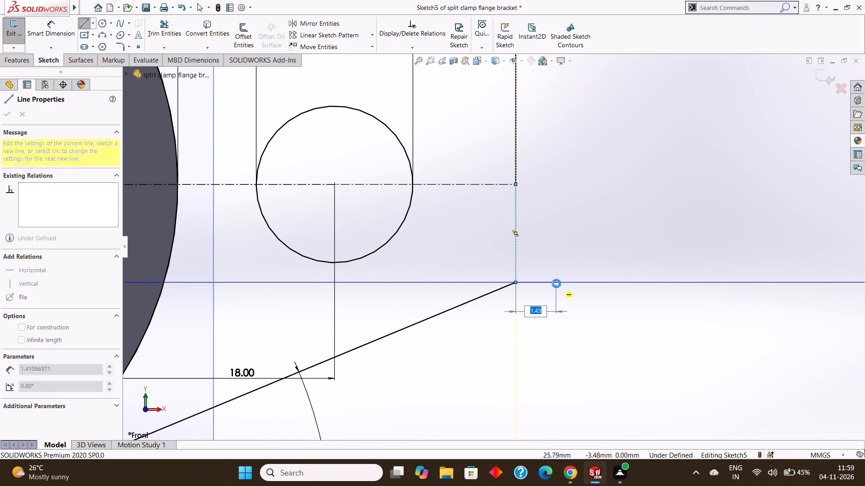
scroll(558, 281, "up", 8)
key("Escape")
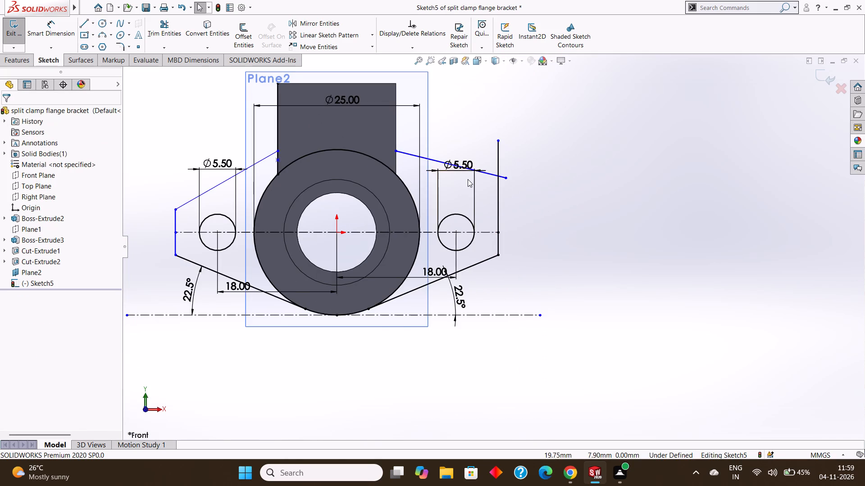
Trim the right vertical edge above the horizontal centerline, on both sides of its crossing with the sloping line.
scroll(468, 179, "down", 1)
scroll(492, 180, "up", 2)
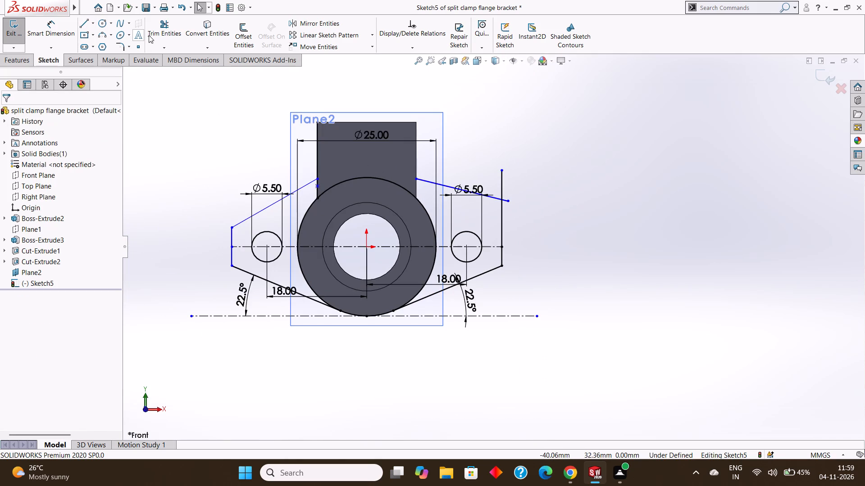
left_click(160, 29)
scroll(496, 200, "down", 2)
left_click(505, 216)
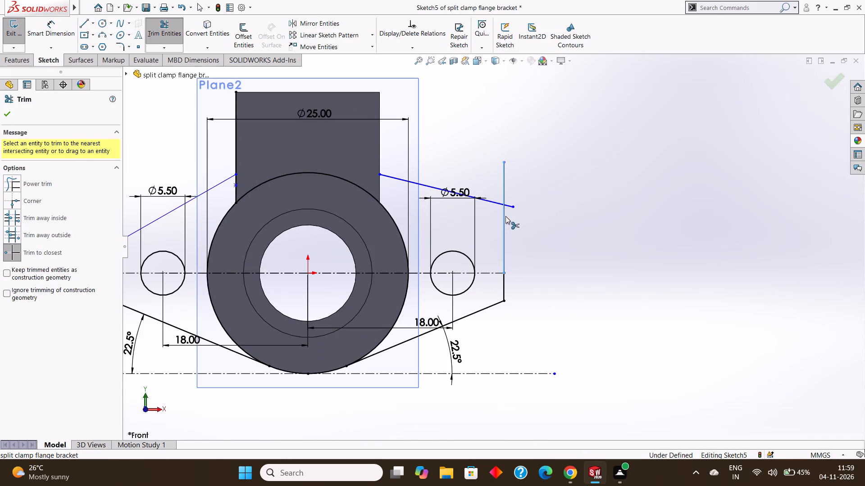
left_click(506, 184)
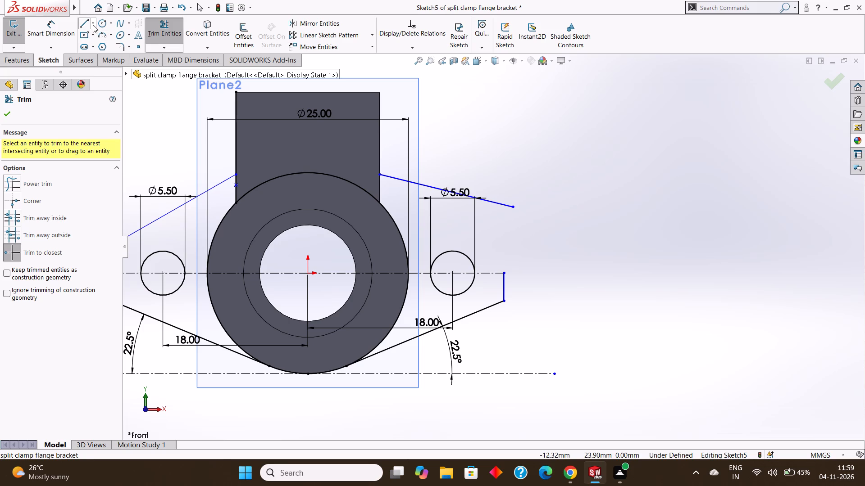
Sketch a 3.44 mm vertical line upward from the horizontal centerline's right end.
left_click(84, 22)
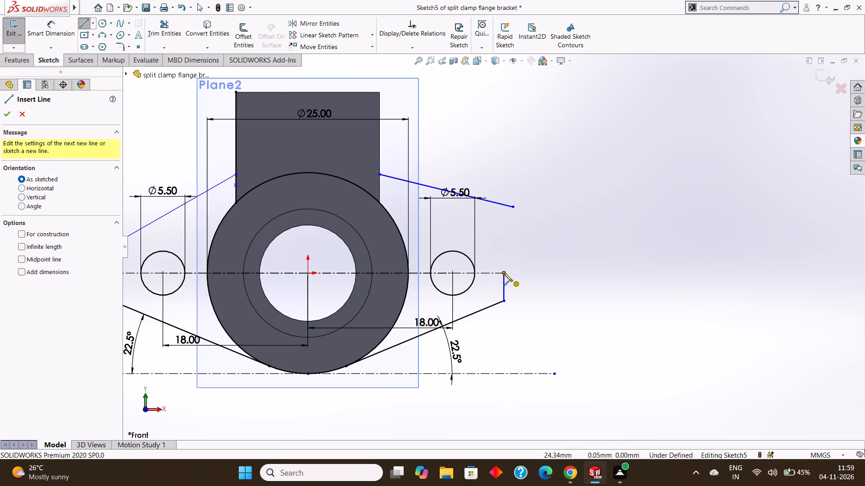
left_click(504, 273)
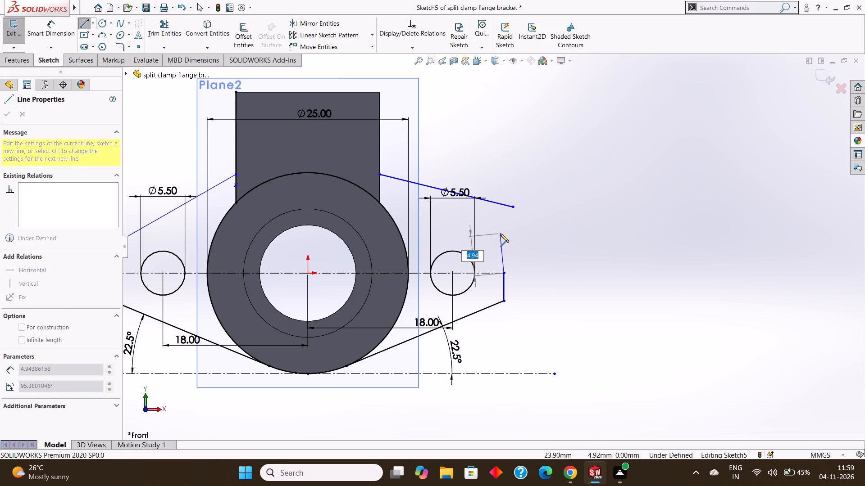
key("BackSpace")
type("3.44")
key("Return")
key("Escape")
key("Escape")
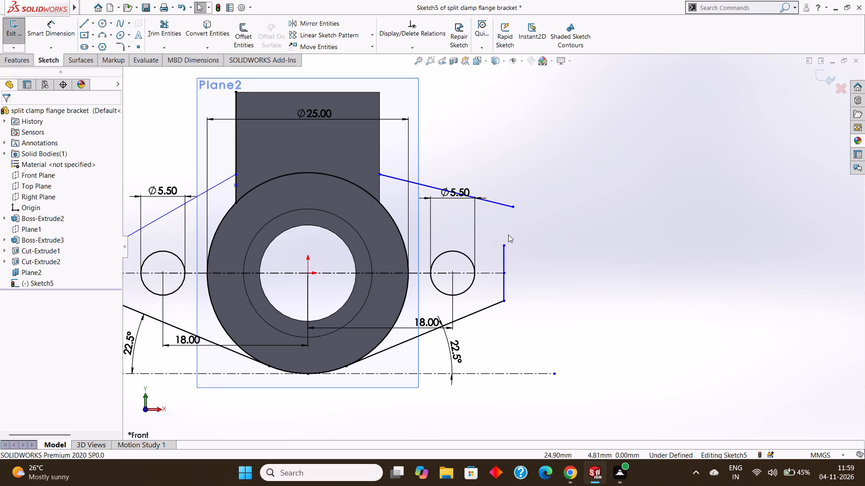
Trim away the sloping line running outward from the block's right edge.
left_click(159, 27)
left_click(393, 176)
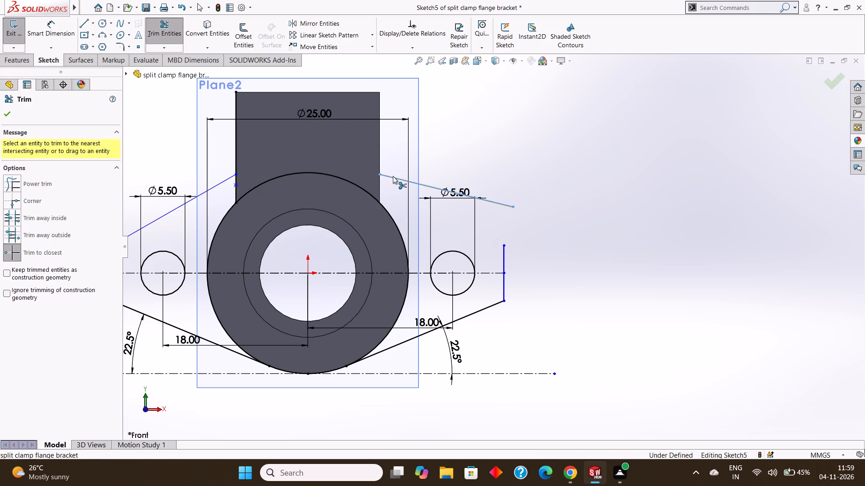
key("Escape")
Sketch a vertical line about 13 mm long along the block's right edge, from its top corner down to the 25 mm circle.
scroll(418, 184, "up", 2)
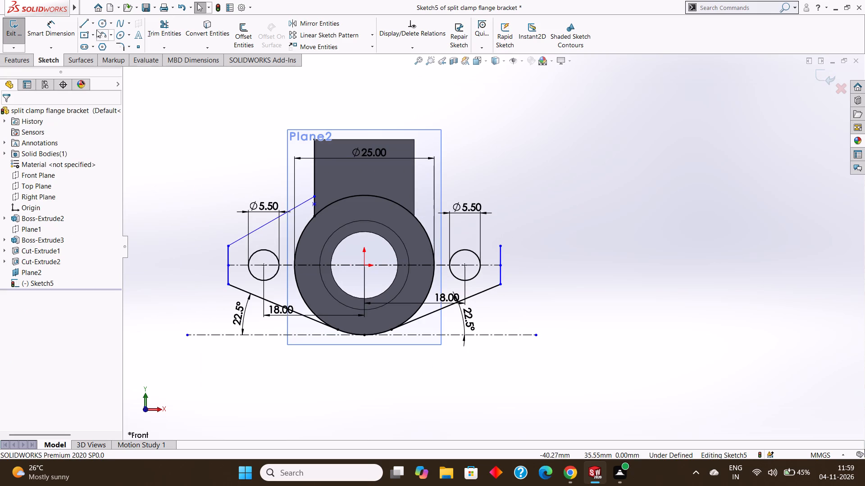
left_click(82, 22)
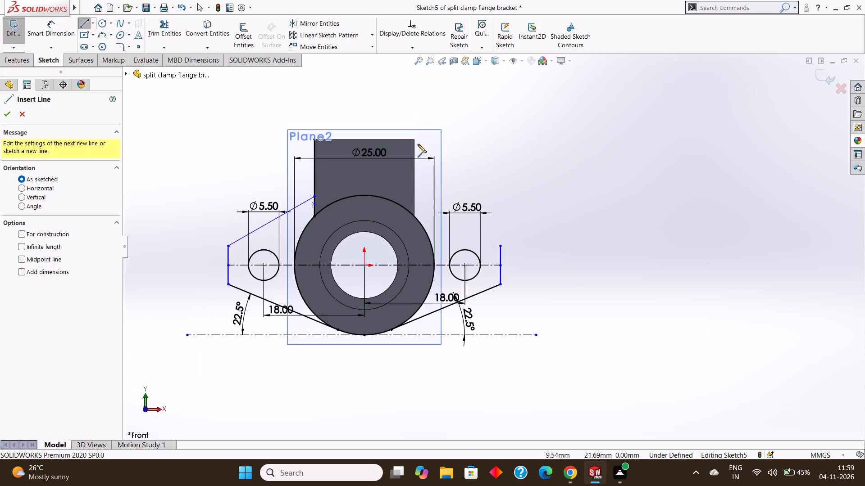
left_click(414, 139)
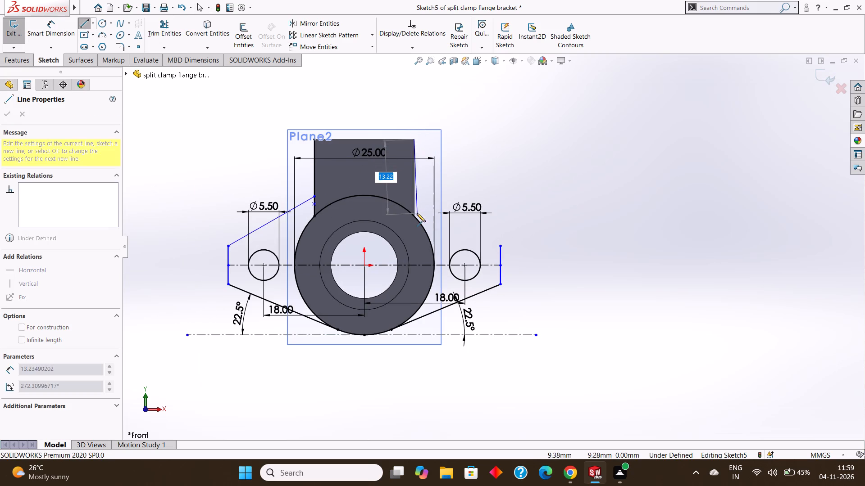
left_click(414, 216)
key("Escape")
key("Escape")
Sketch a sloping line about 18 mm long from the right vertical edge's upper end to the block's right edge, mirroring the left slope.
scroll(418, 193, "up", 2)
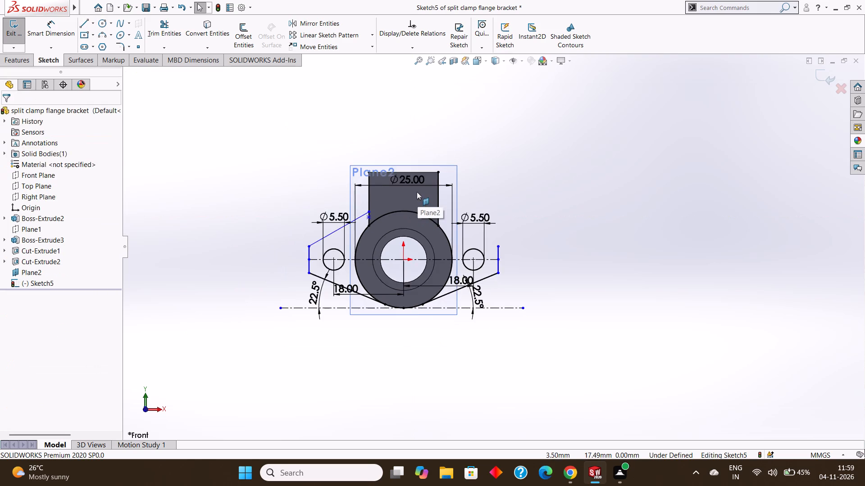
scroll(417, 192, "down", 2)
left_click(82, 25)
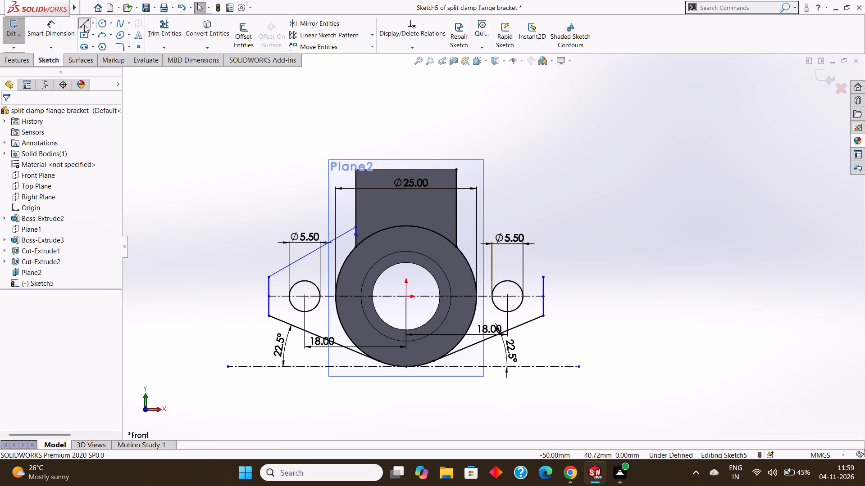
left_click(545, 277)
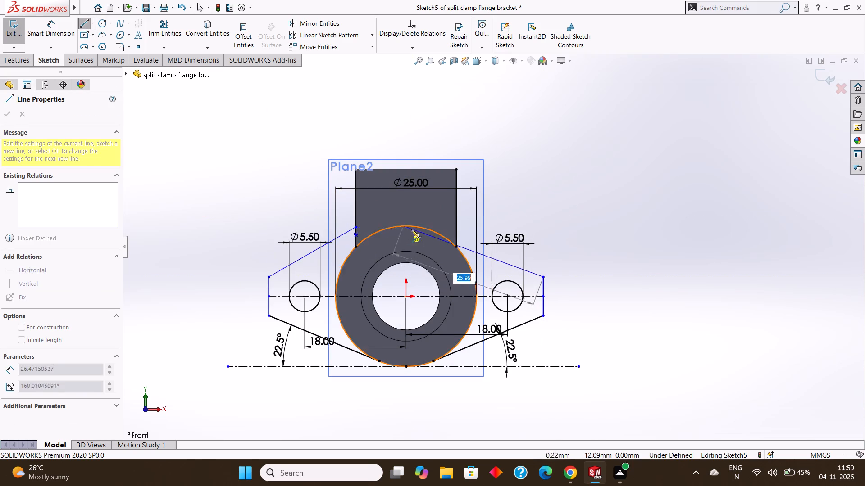
left_click(454, 227)
key("Escape")
key("Escape")
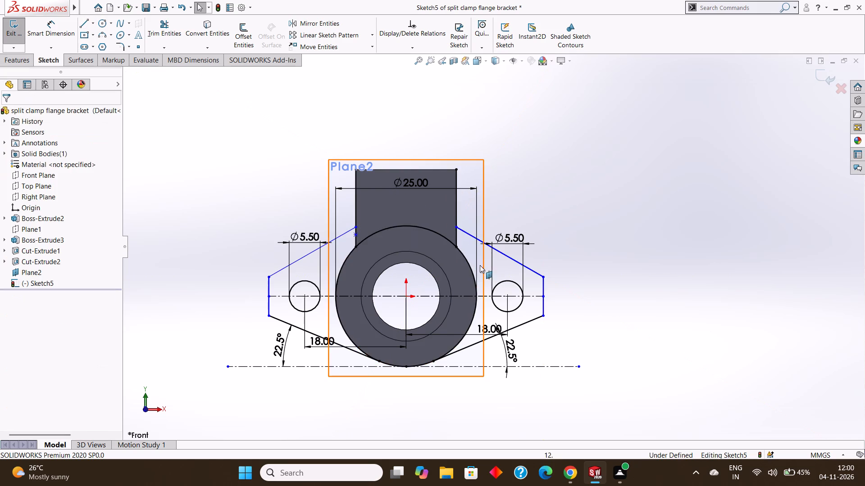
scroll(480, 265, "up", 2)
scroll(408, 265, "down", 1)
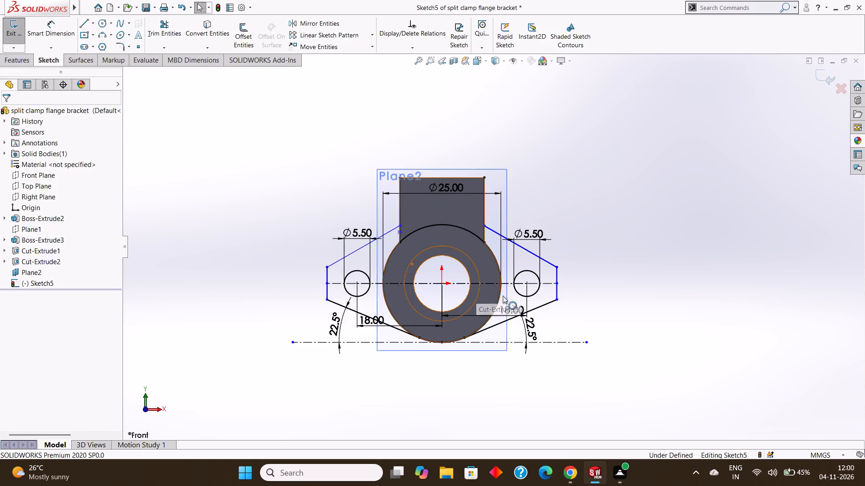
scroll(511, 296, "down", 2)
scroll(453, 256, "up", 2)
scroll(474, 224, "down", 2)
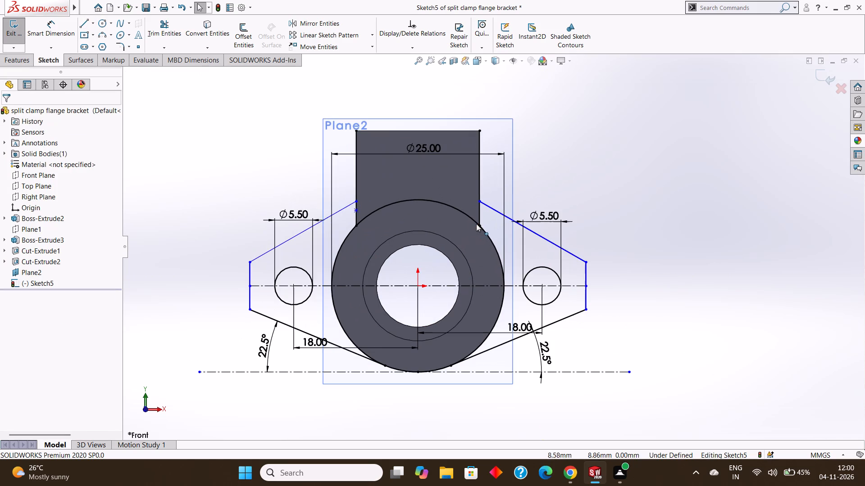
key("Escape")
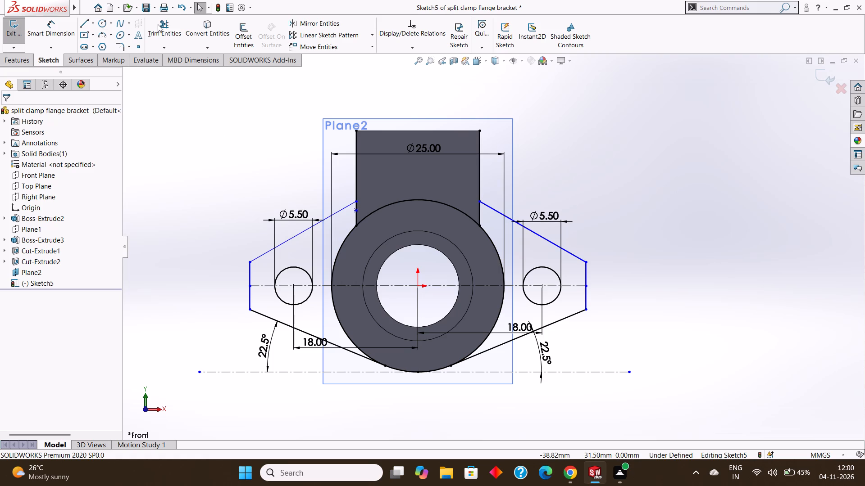
Replace the two short vertical segments at the flange's right end with one vertical line joining the upper and lower slopes.
left_click(158, 24)
scroll(592, 292, "up", 1)
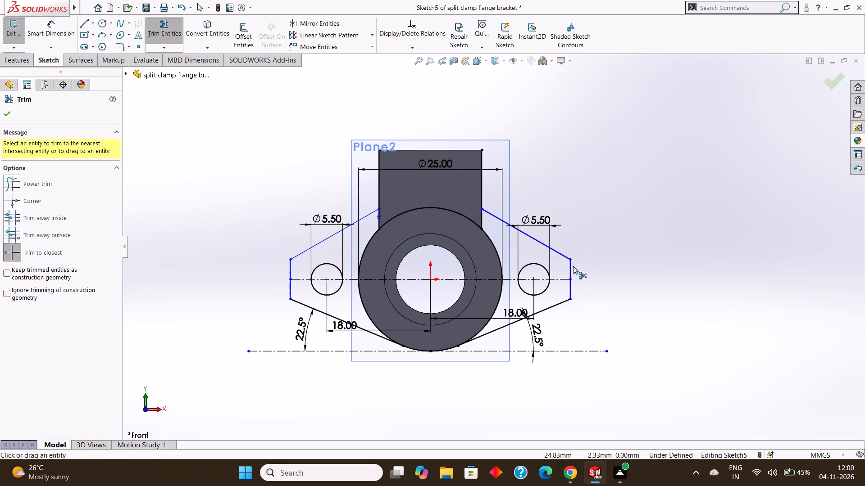
left_click(571, 266)
left_click(571, 284)
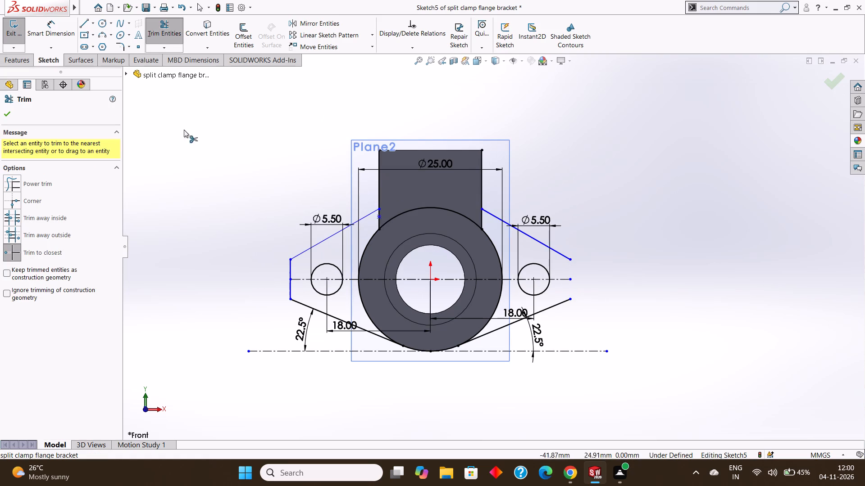
left_click(83, 25)
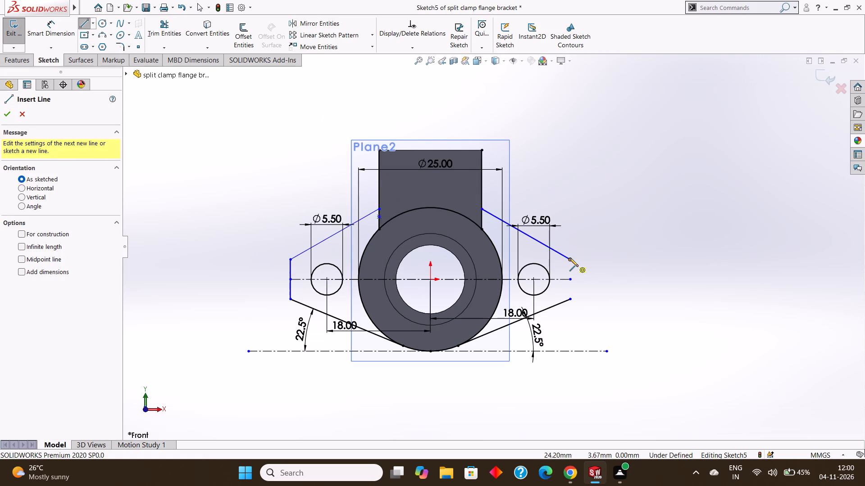
left_click(569, 258)
left_click(571, 298)
key("Escape")
key("Escape")
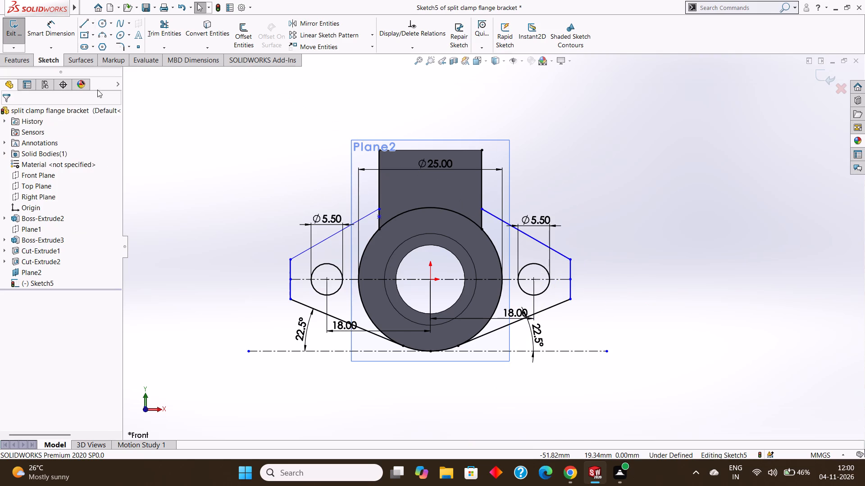
Replace the two short vertical segments at the flange's left end with one vertical line about 6.88 mm long joining both slopes.
left_click(167, 29)
scroll(319, 278, "up", 1)
scroll(336, 261, "down", 2)
left_click(335, 259)
left_click(335, 285)
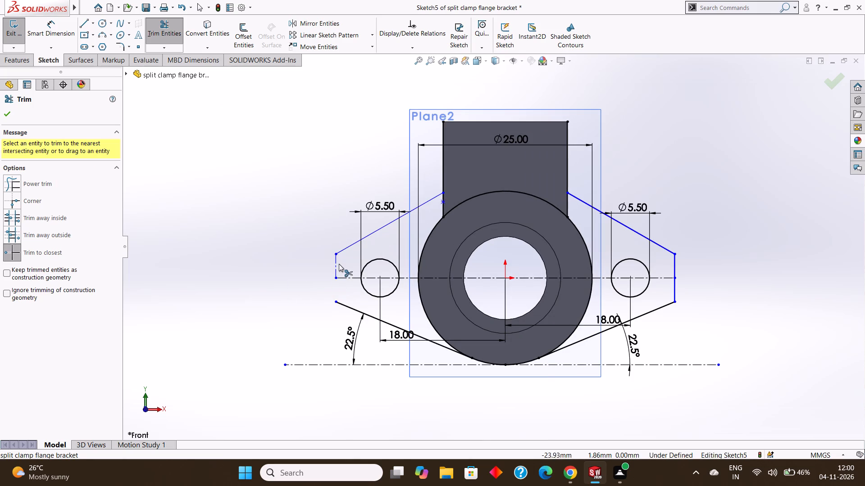
left_click(333, 263)
left_click(335, 263)
left_click(82, 21)
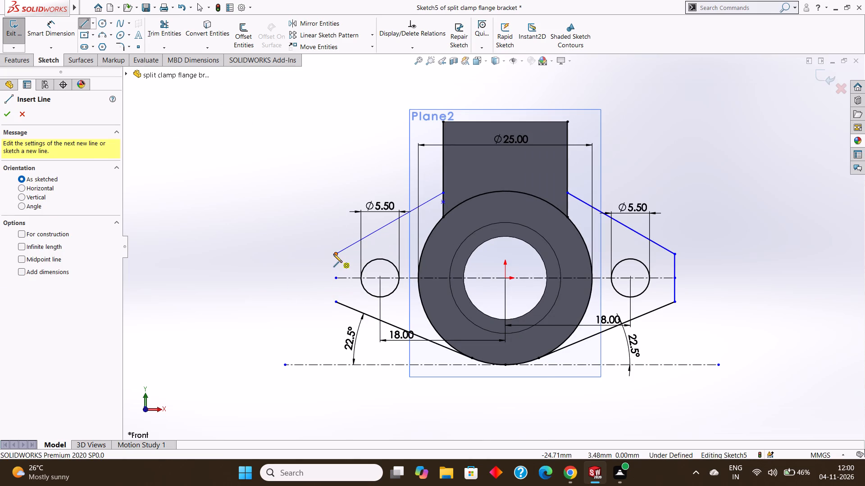
left_click(333, 254)
left_click(337, 300)
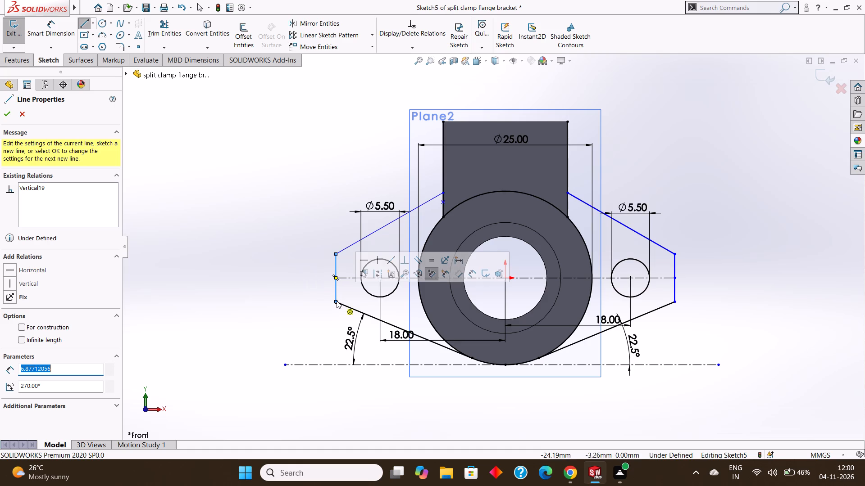
key("Escape")
key("Escape")
key("Escape")
key("Escape")
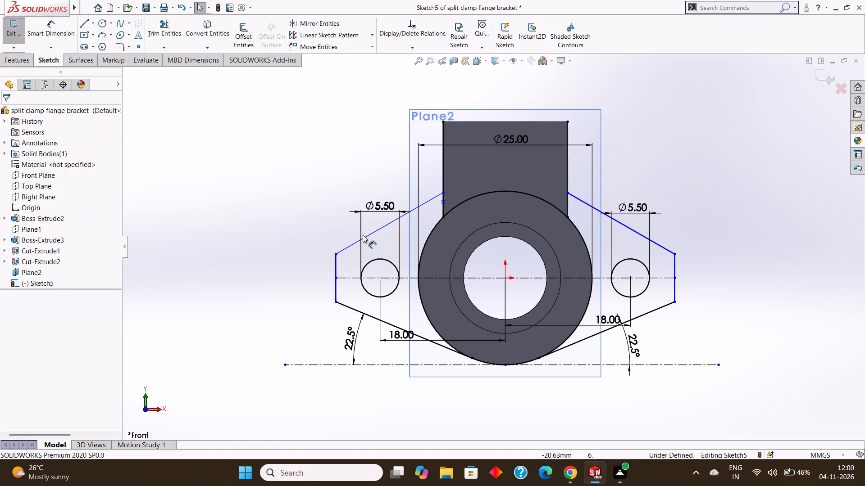
Trim the vertical sketch lines along both sides of the block above the points where the upper slopes meet it.
left_click(58, 31)
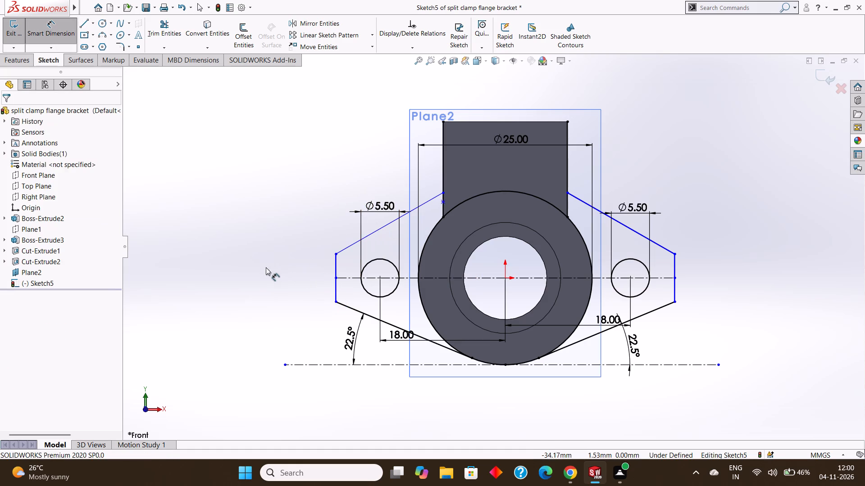
left_click(170, 27)
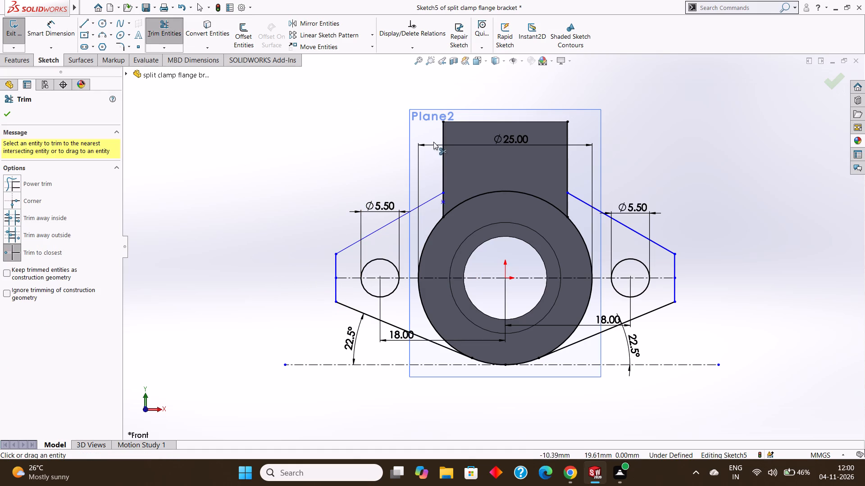
left_click(442, 148)
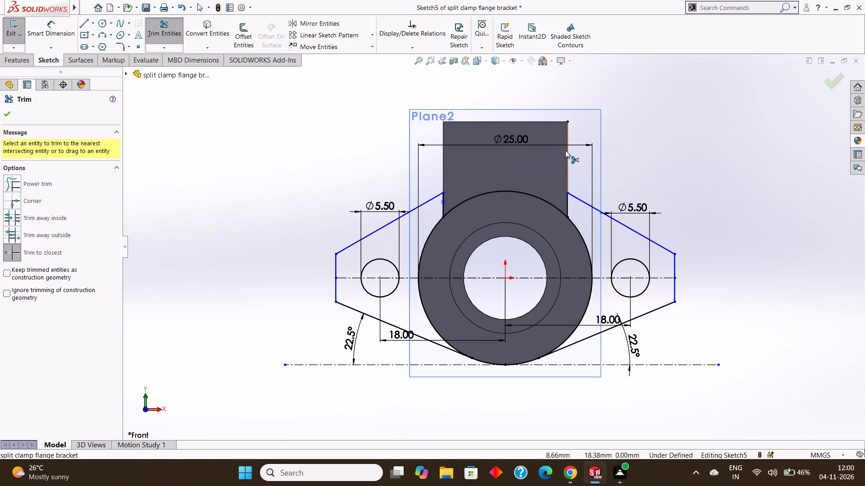
left_click(565, 150)
left_click(9, 116)
Dimension the horizontal distance from the origin to the upper corner of the flange's left end.
left_click(61, 28)
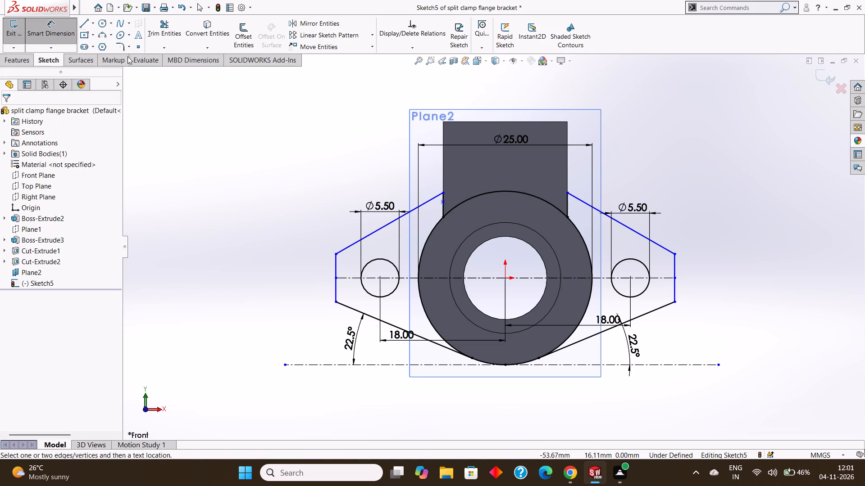
left_click(503, 278)
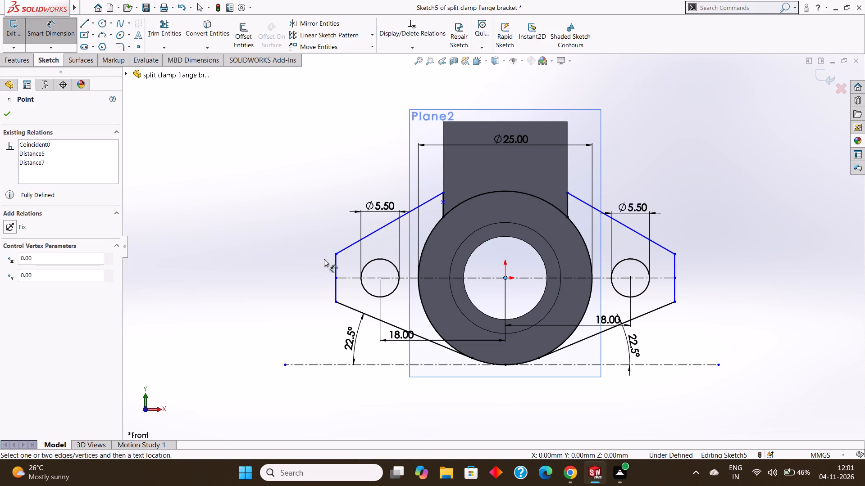
left_click(336, 253)
left_click(363, 148)
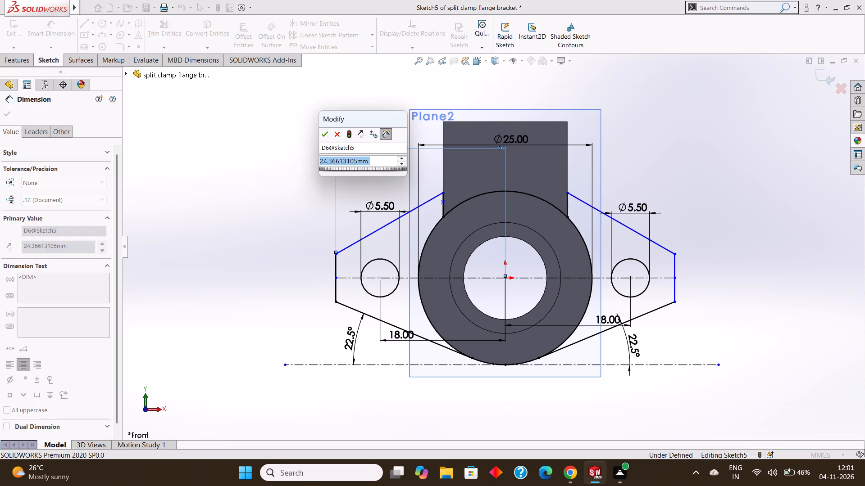
left_click(325, 134)
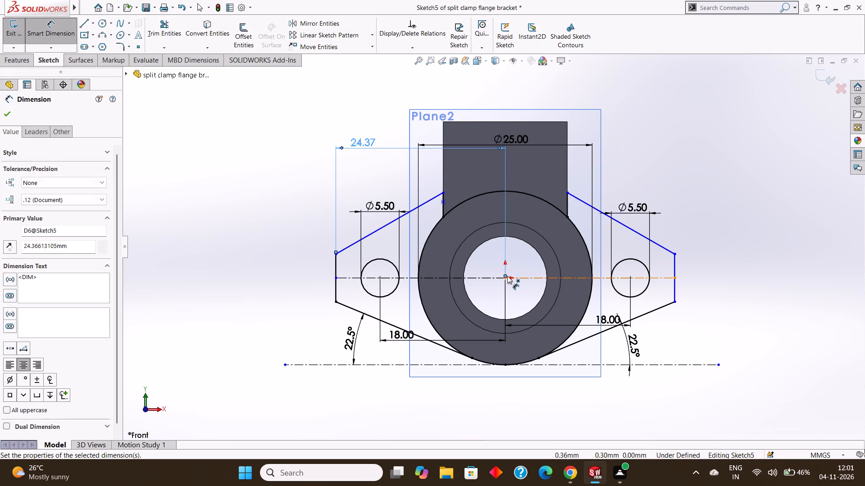
Dimension the vertical distance from the origin to the left slope's upper end at the block.
left_click(506, 279)
left_click(445, 192)
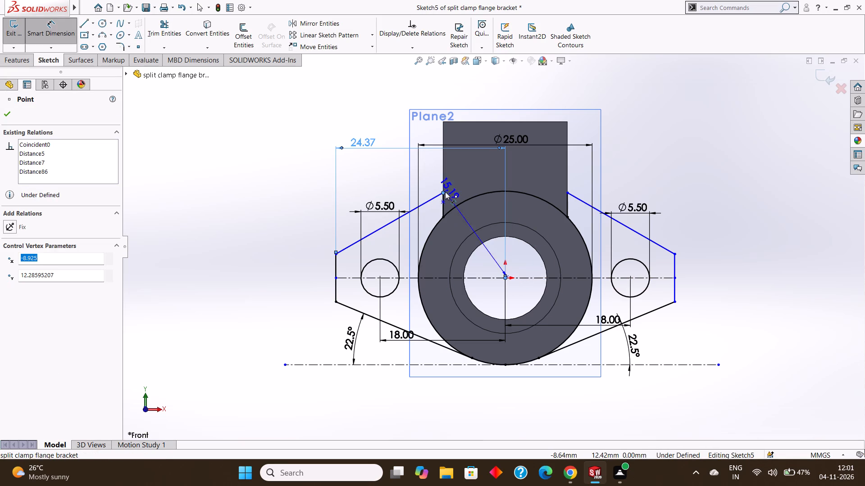
left_click(307, 195)
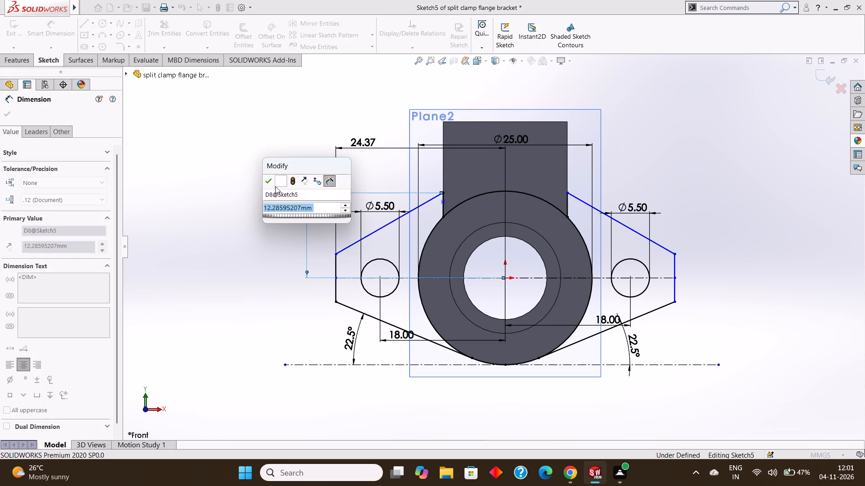
left_click(271, 181)
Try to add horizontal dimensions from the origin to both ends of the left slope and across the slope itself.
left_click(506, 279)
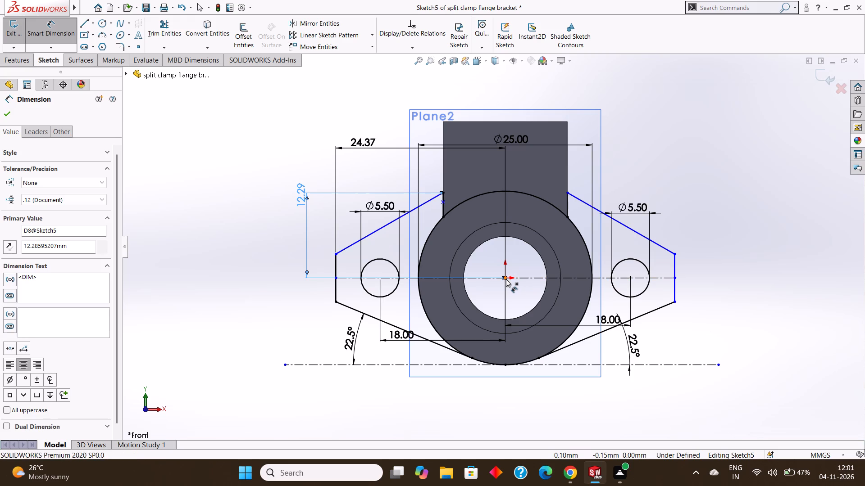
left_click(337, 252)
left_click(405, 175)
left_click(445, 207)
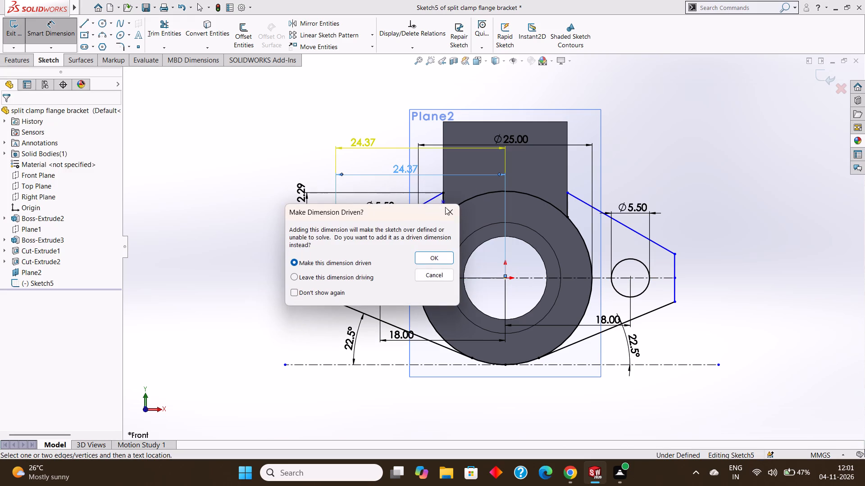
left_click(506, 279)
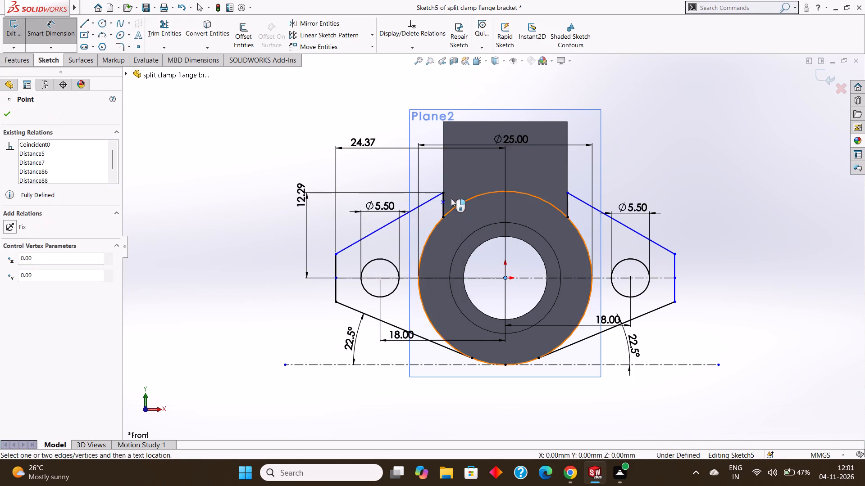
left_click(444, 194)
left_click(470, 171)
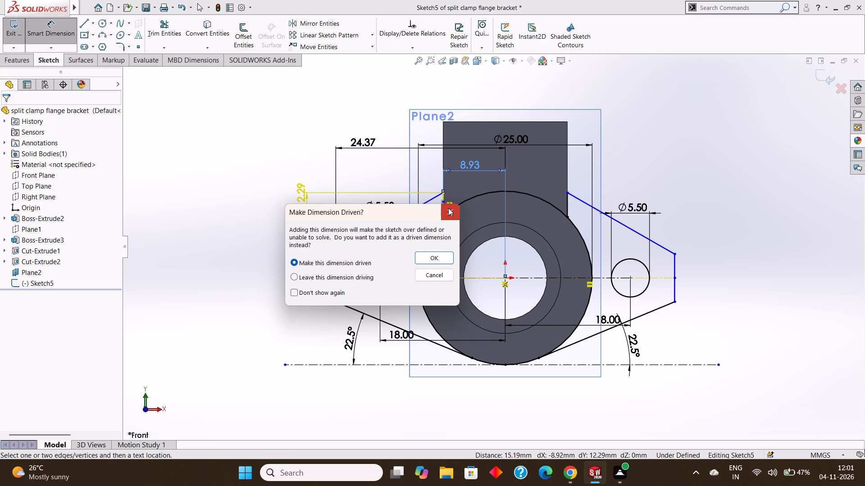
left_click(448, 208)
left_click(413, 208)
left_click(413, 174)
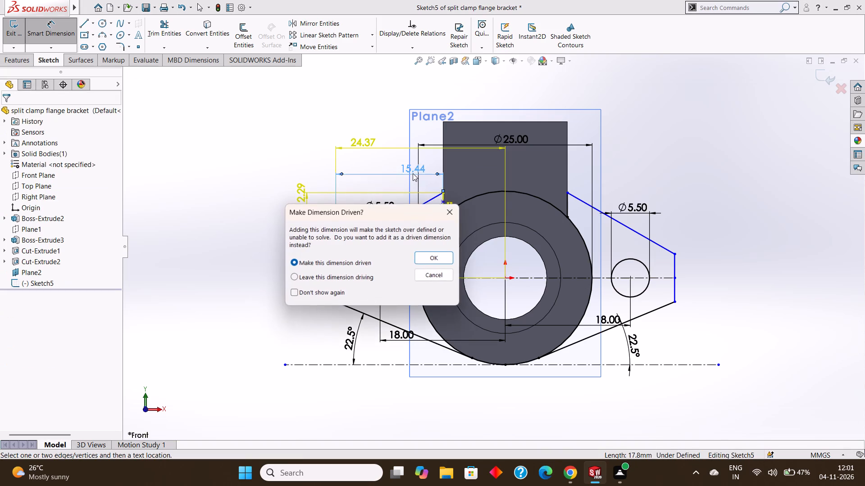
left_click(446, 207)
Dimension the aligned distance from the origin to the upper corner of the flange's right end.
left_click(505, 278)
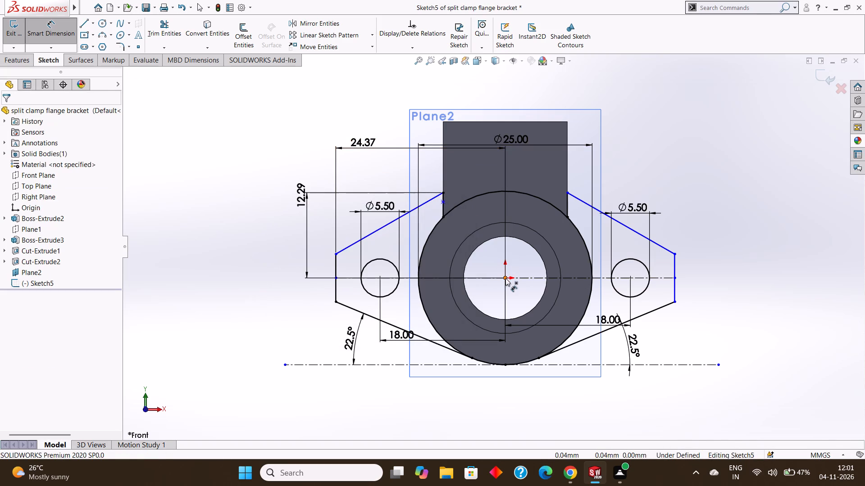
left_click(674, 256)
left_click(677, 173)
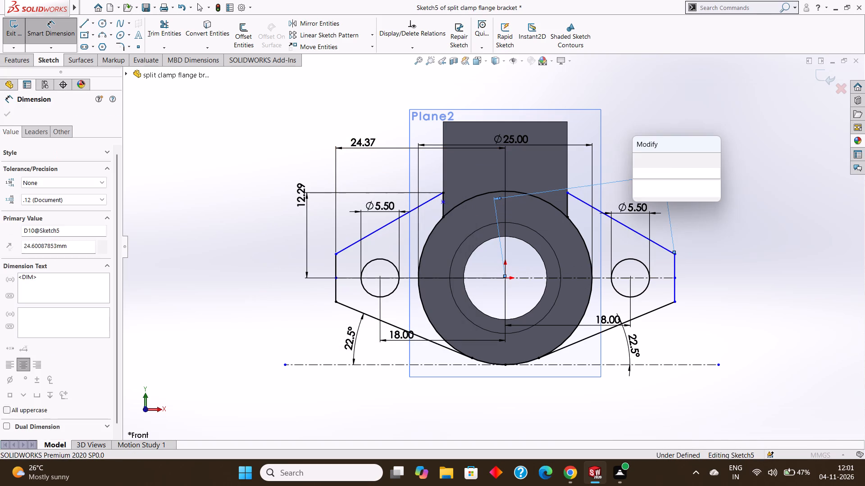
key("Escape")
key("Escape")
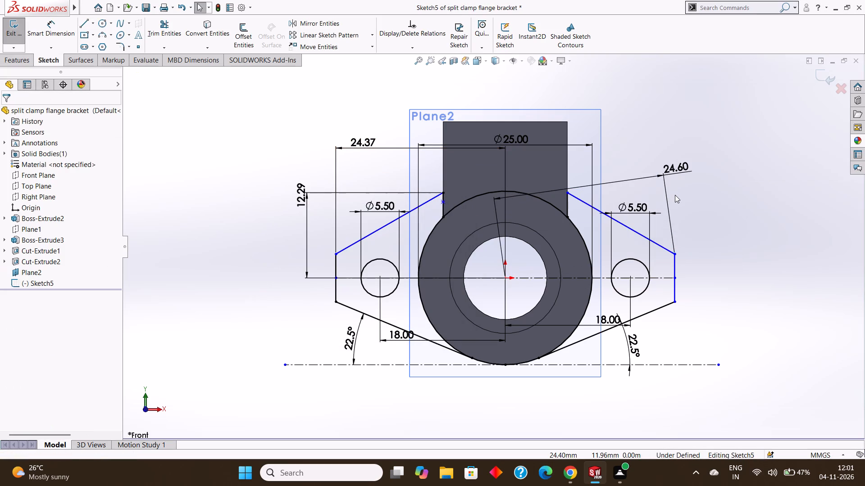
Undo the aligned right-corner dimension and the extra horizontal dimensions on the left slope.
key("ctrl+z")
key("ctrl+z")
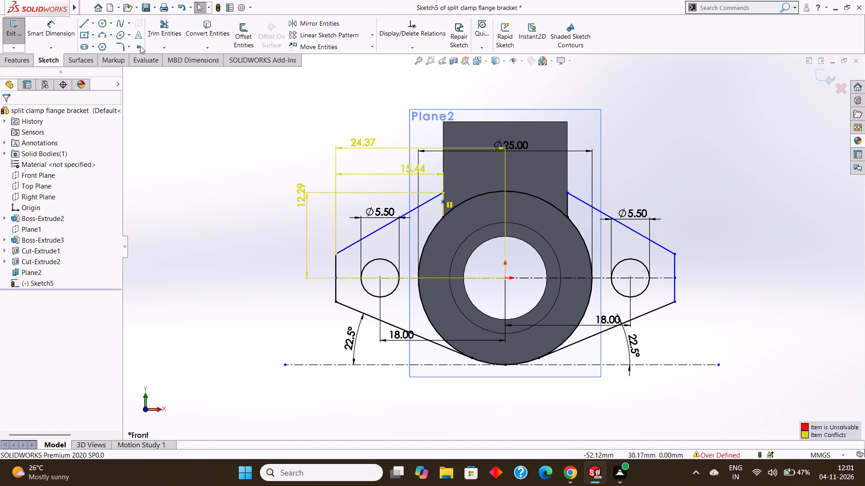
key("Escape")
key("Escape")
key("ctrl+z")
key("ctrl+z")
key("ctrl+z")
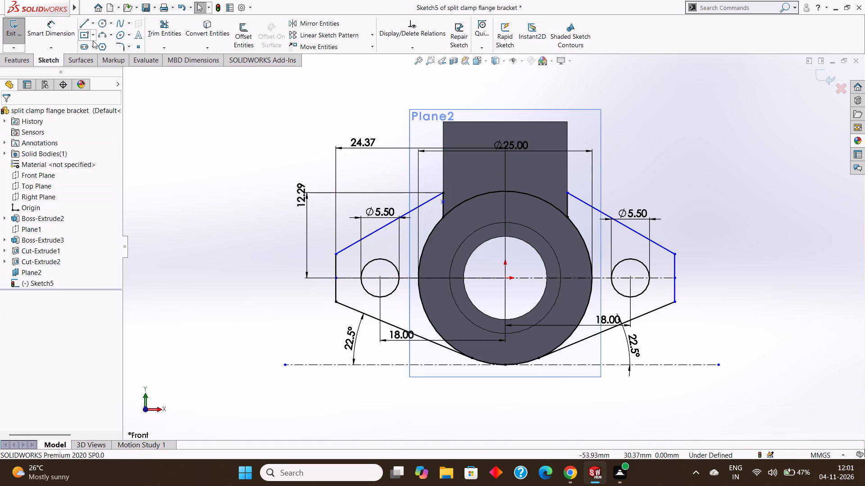
Dimension the horizontal distance from the origin to the upper corner of the flange's right end.
left_click(50, 28)
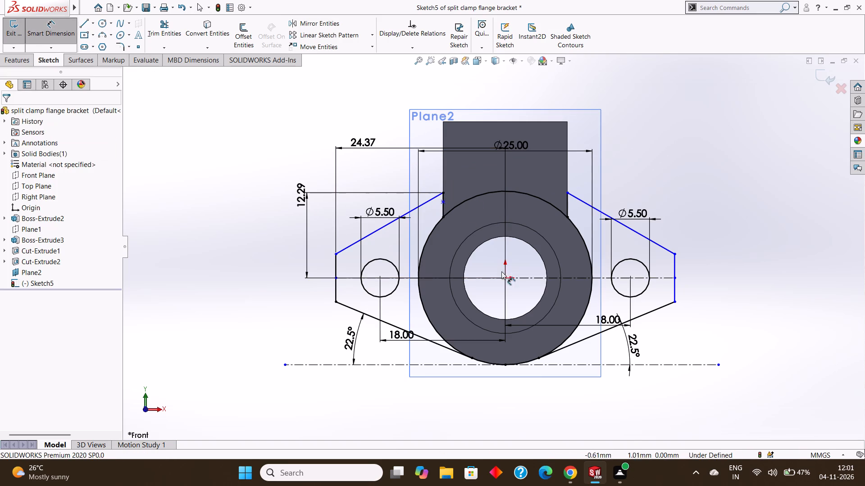
left_click(506, 278)
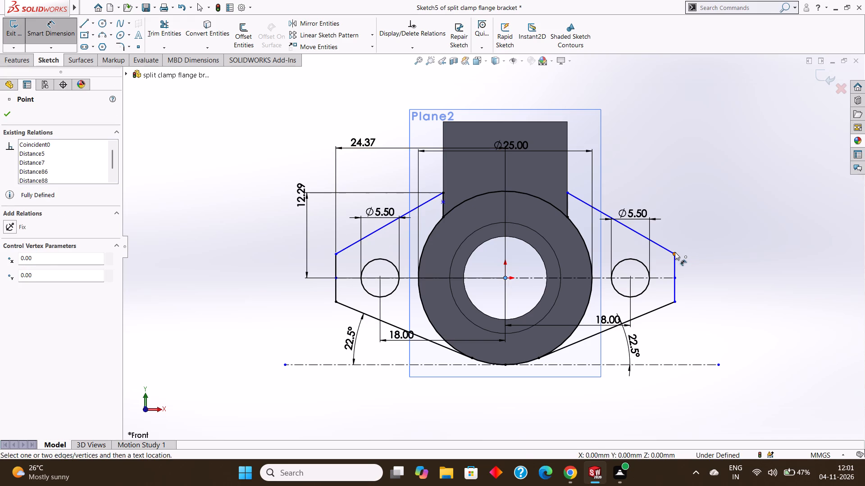
left_click(675, 252)
left_click(660, 143)
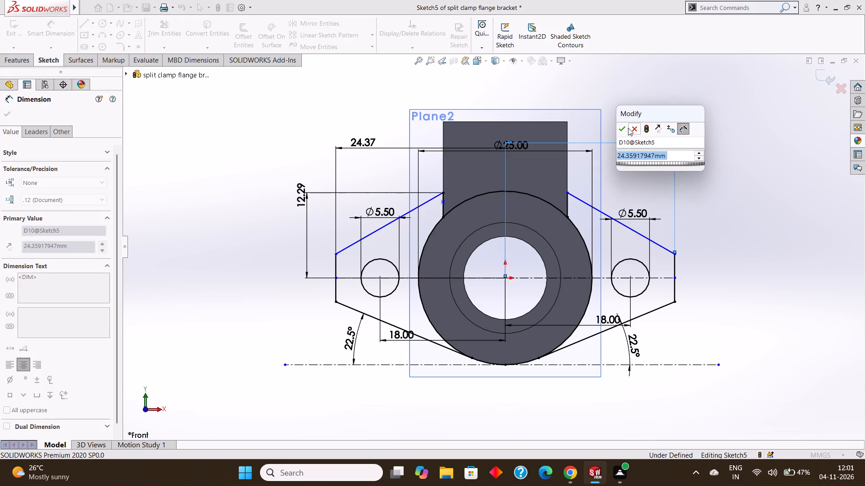
left_click(624, 127)
left_click(506, 278)
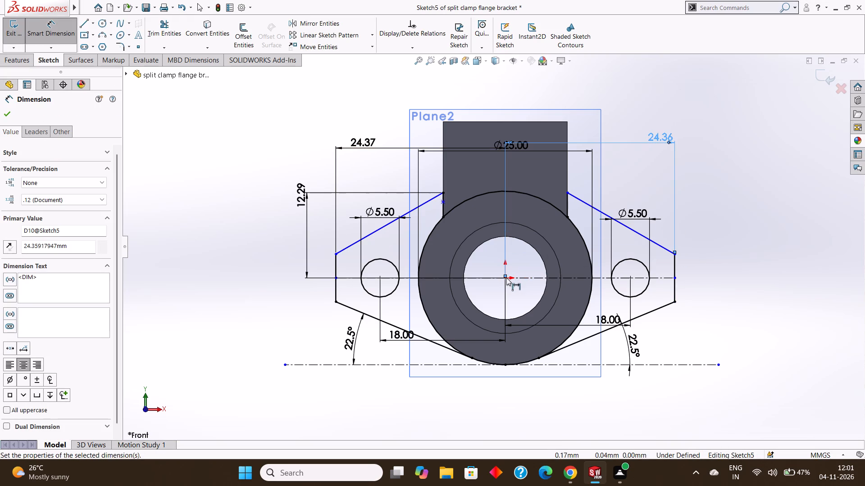
key("Escape")
key("Escape")
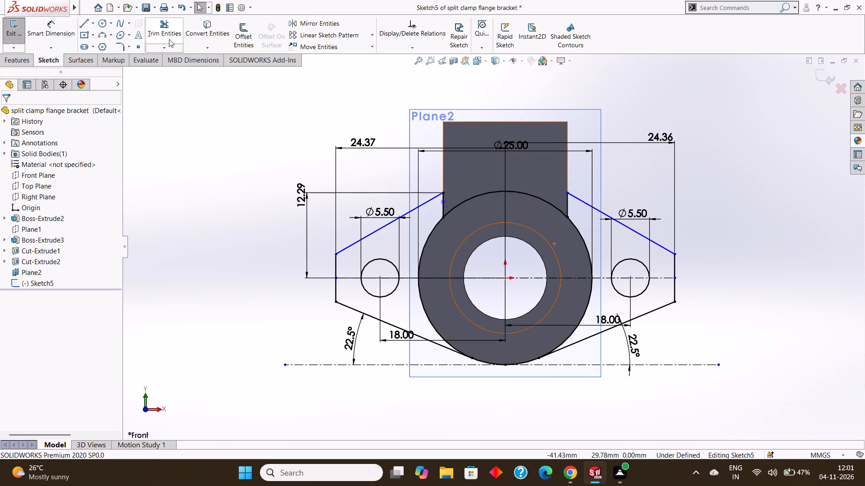
Dimension the vertical distance from the origin to the upper end of the flange's right slope.
left_click(61, 27)
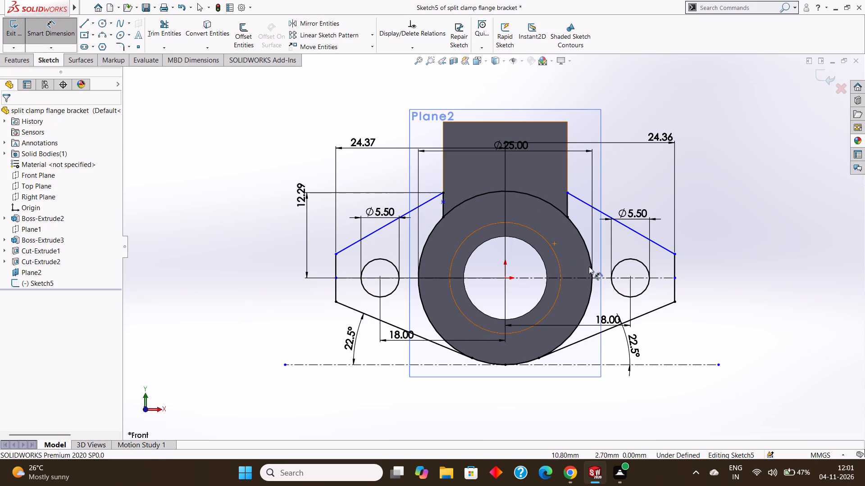
left_click(506, 279)
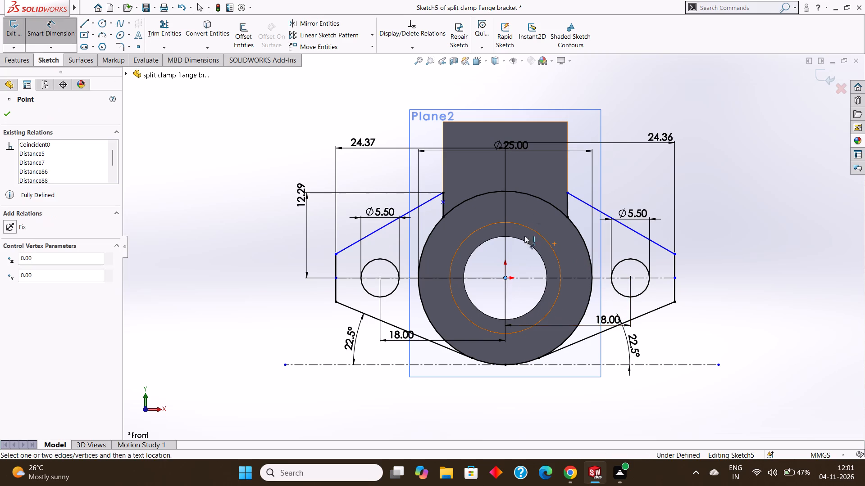
left_click(568, 192)
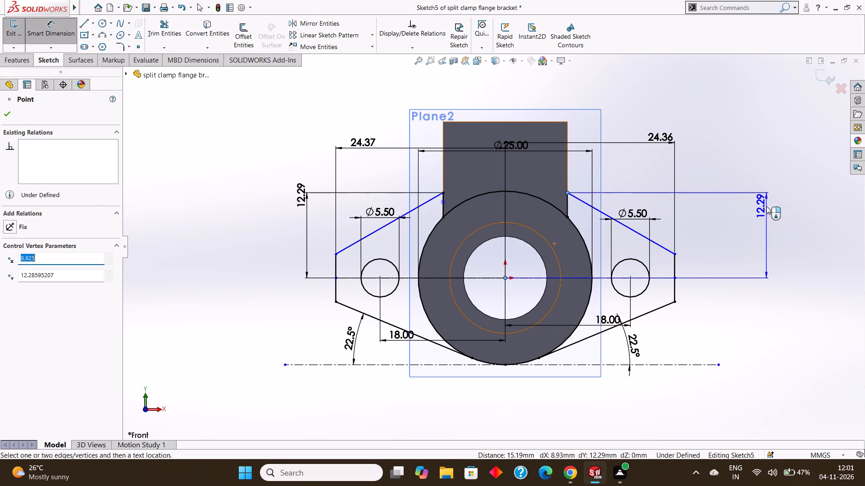
left_click(766, 206)
left_click(730, 195)
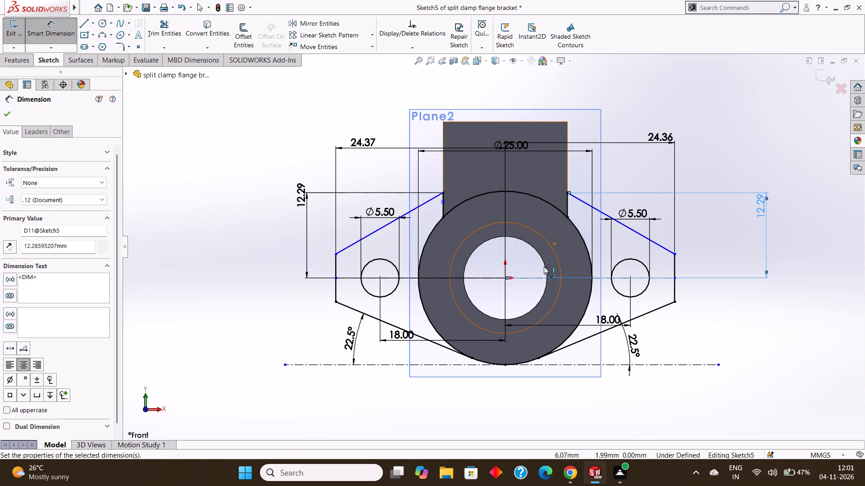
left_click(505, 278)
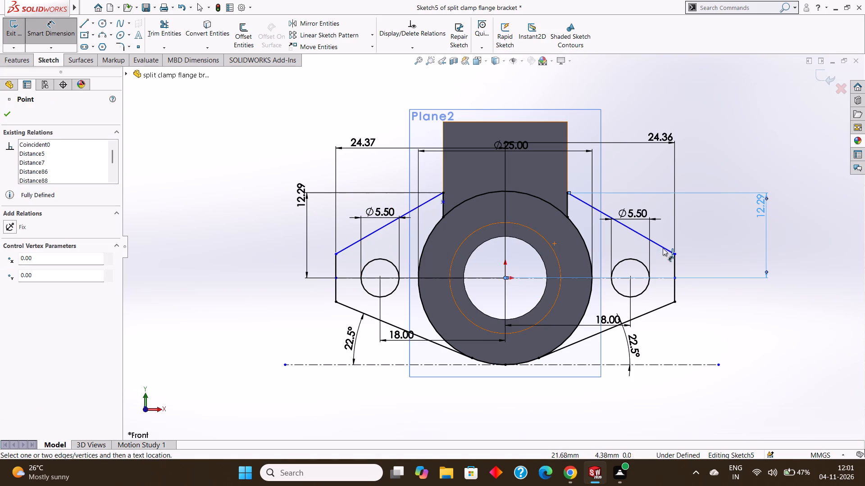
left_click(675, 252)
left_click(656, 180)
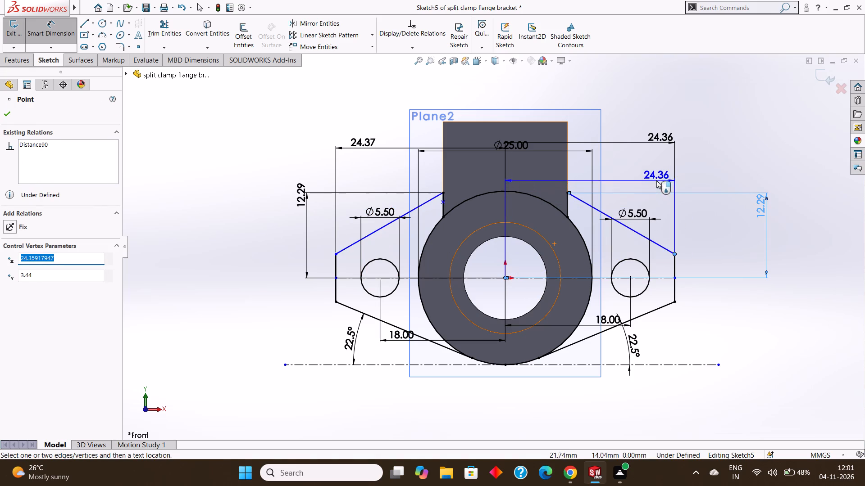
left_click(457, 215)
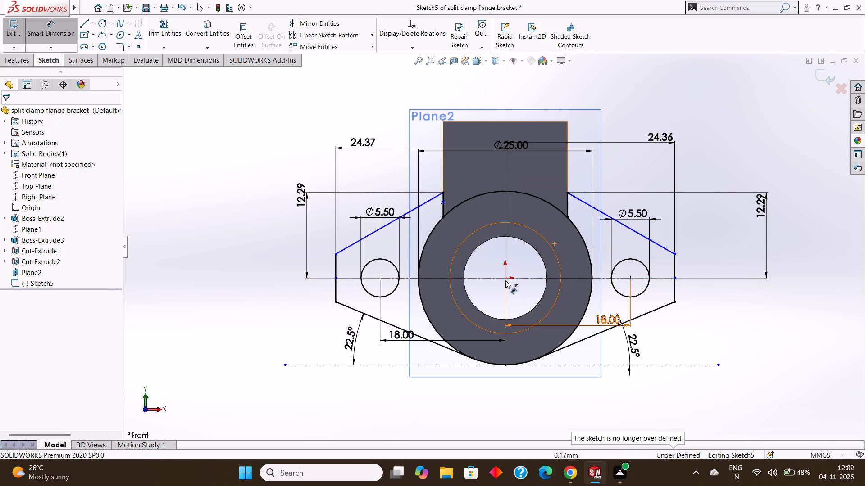
Dimension the vertical distance from the origin to the upper corner of the flange's right end.
left_click(503, 276)
left_click(677, 253)
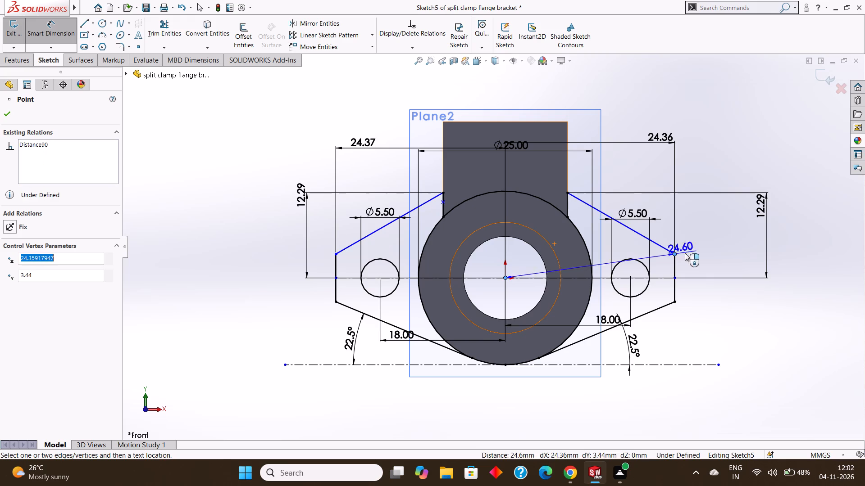
left_click(721, 259)
left_click(685, 243)
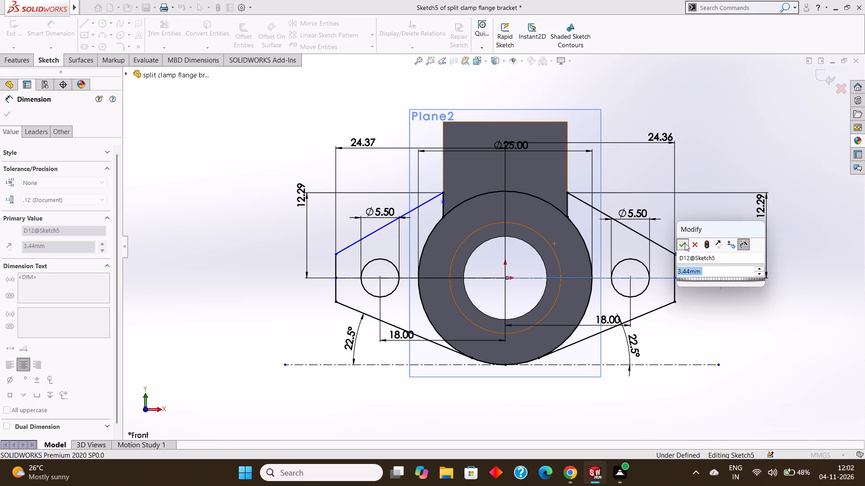
Dimension the vertical distance from the origin to the upper corner of the flange's left end.
left_click(505, 278)
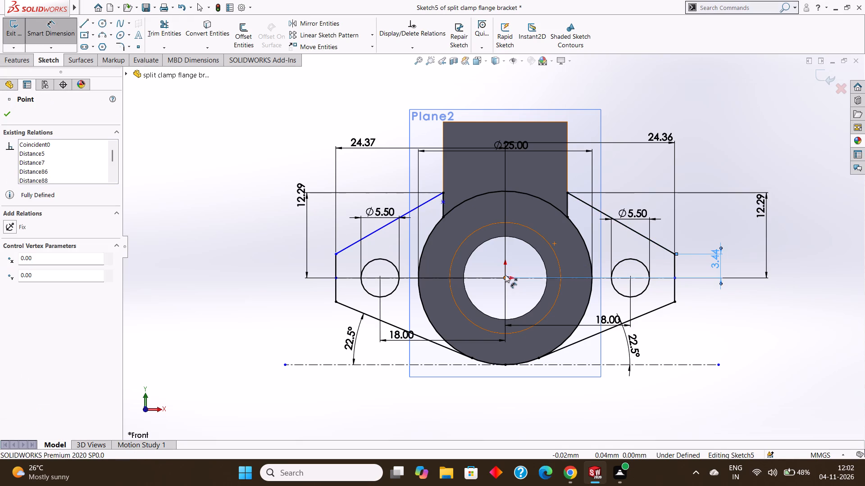
left_click(337, 255)
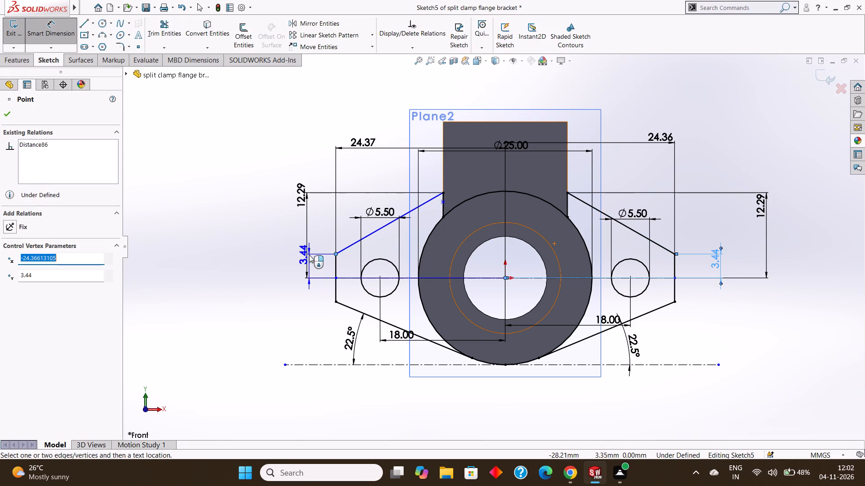
left_click(309, 255)
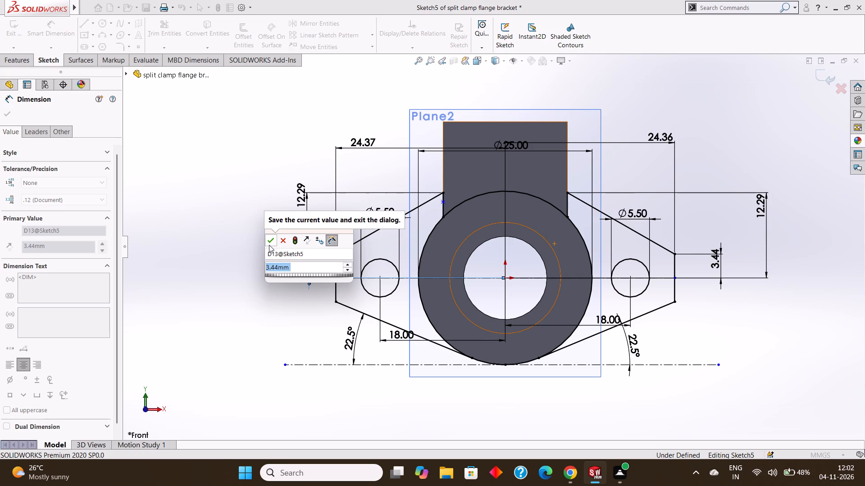
left_click(274, 243)
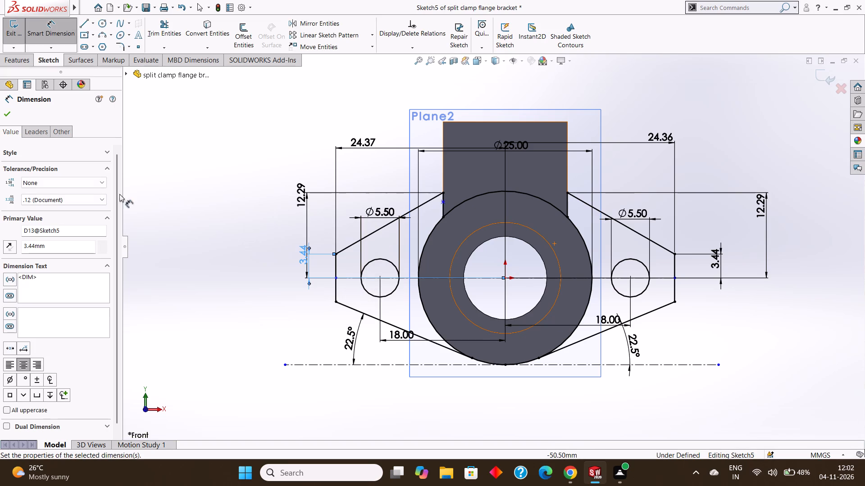
left_click(3, 113)
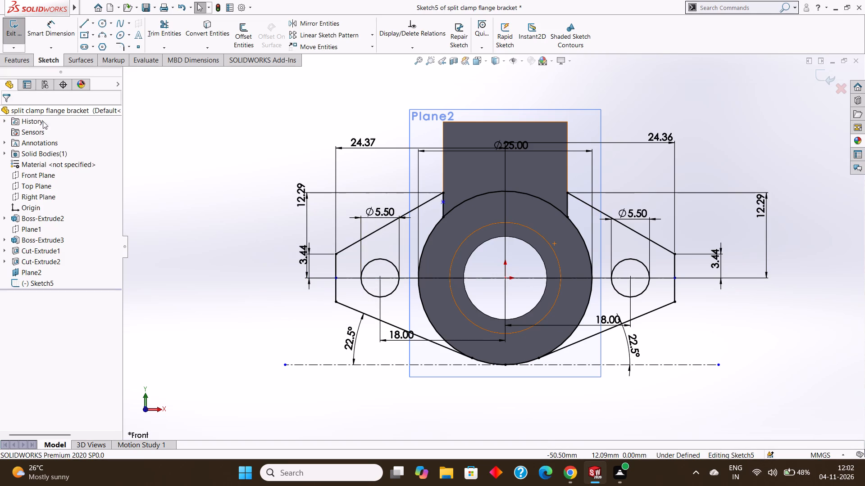
Trim away the top arc of the 25 mm circle between the two short vertical lines.
scroll(448, 202, "down", 4)
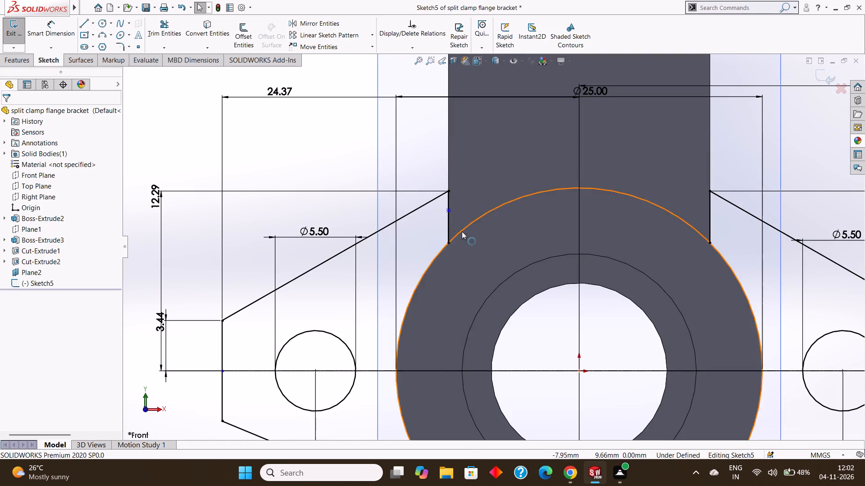
scroll(461, 237, "down", 1)
scroll(461, 238, "up", 2)
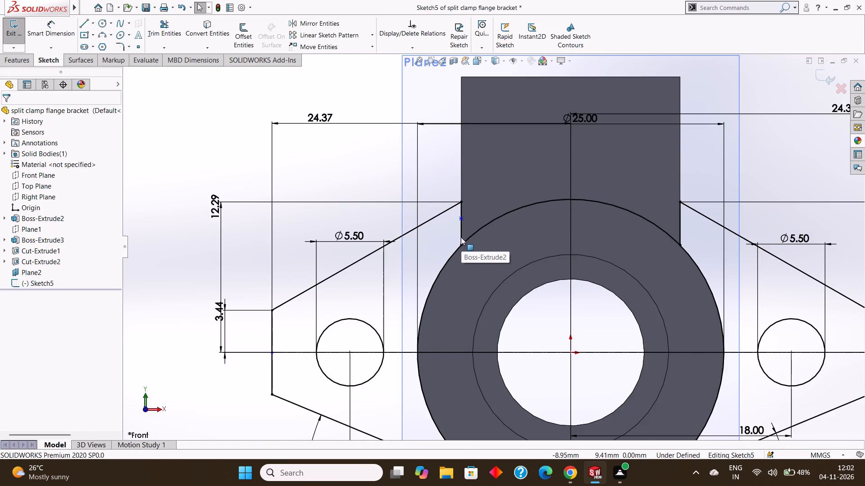
scroll(461, 237, "up", 4)
scroll(480, 248, "down", 2)
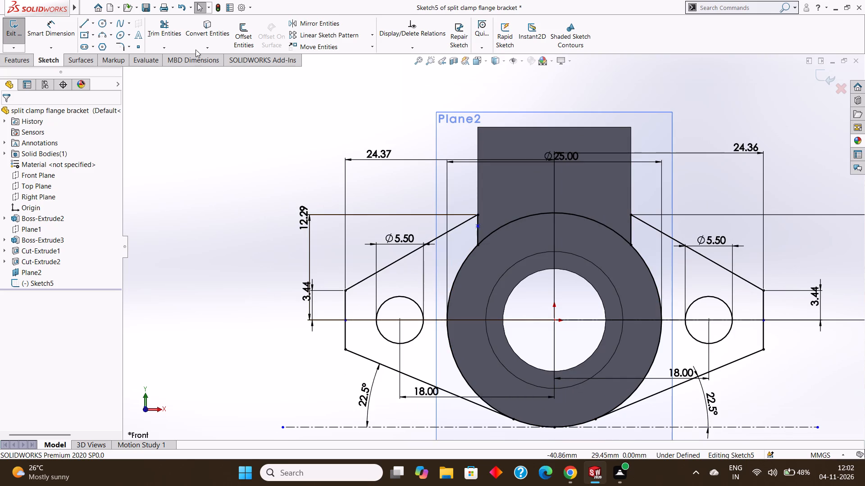
left_click(168, 34)
left_click(519, 221)
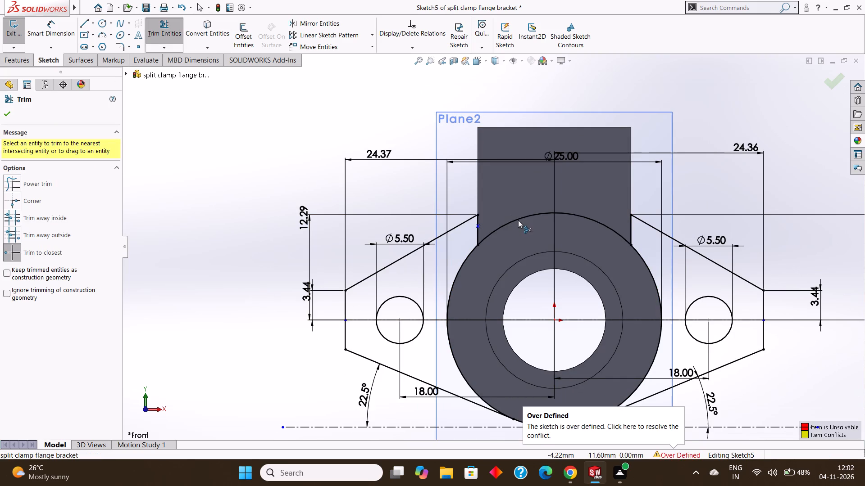
Delete the 25 mm diameter dimension from the trimmed circle.
scroll(478, 245, "down", 4)
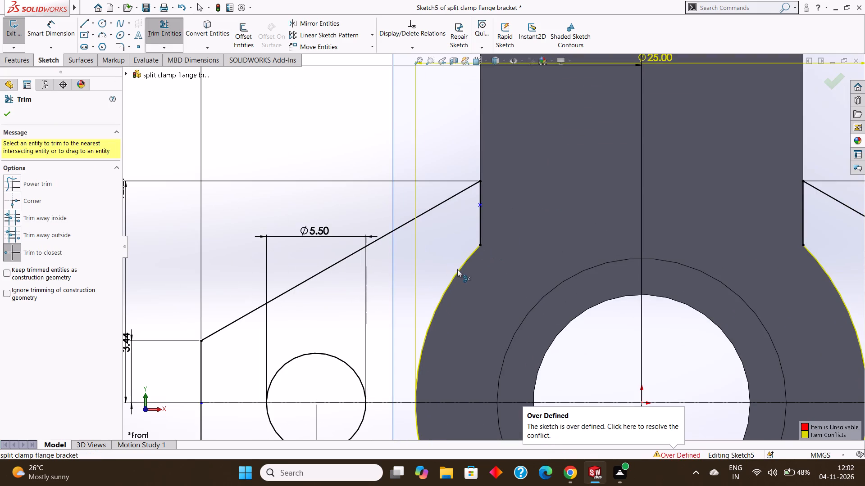
scroll(478, 288, "up", 3)
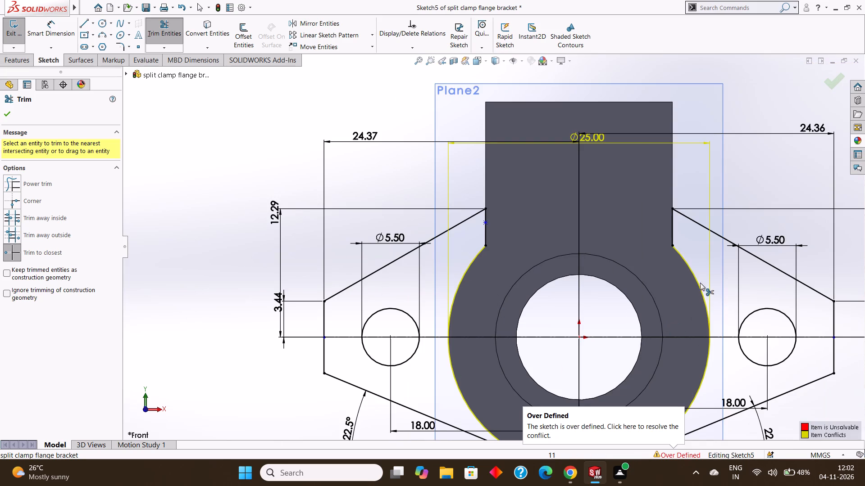
scroll(693, 272, "up", 1)
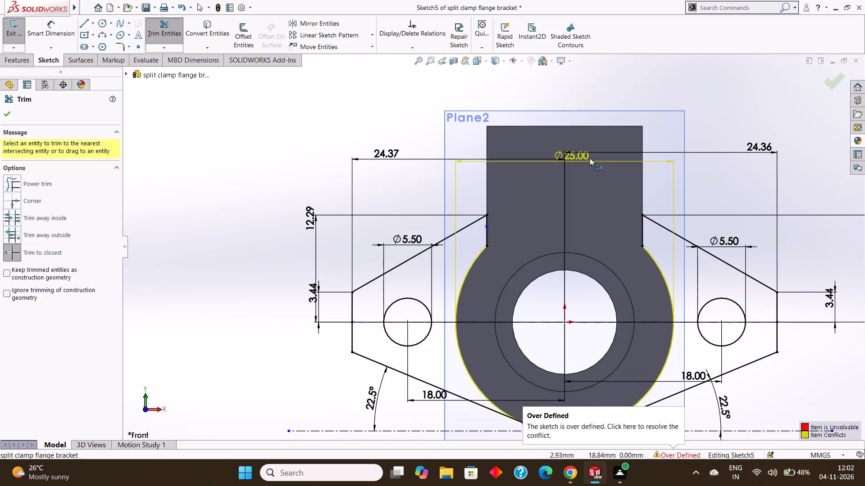
right_click(578, 158)
left_click(610, 190)
right_click(581, 157)
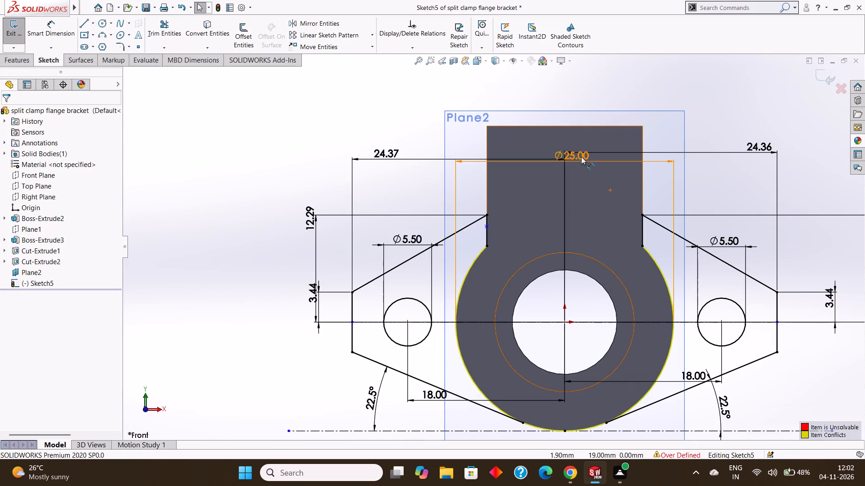
left_click(618, 277)
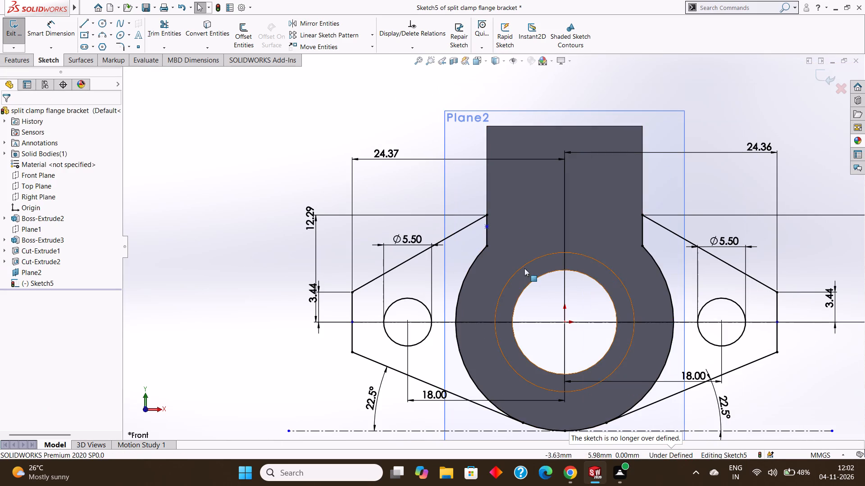
Extrude the left and right flange regions of the sketch 7 mm blind, merged with the existing body.
scroll(494, 252, "down", 1)
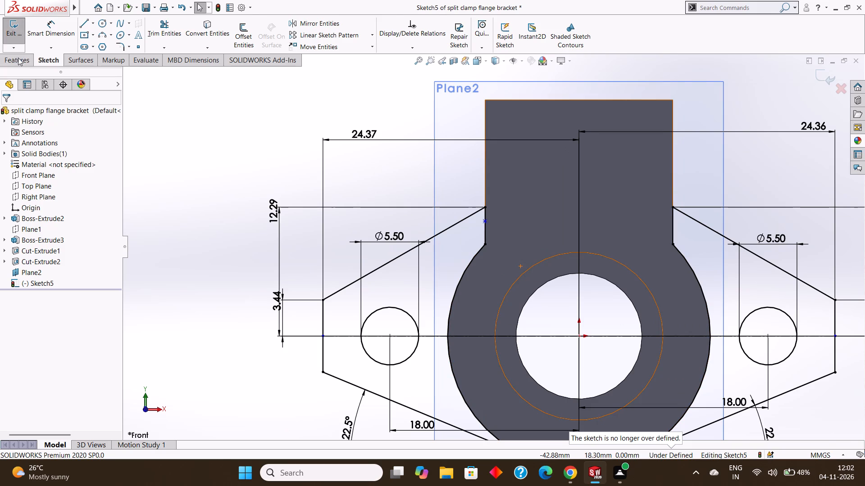
left_click(19, 58)
left_click(23, 35)
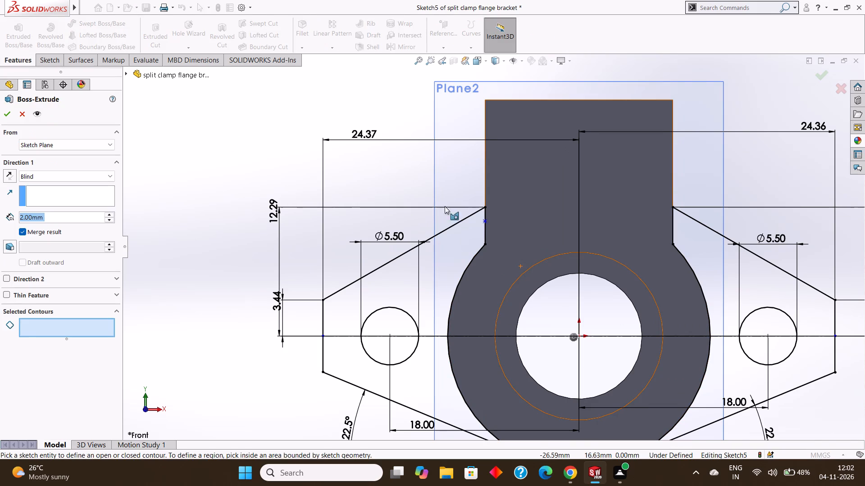
left_click(451, 248)
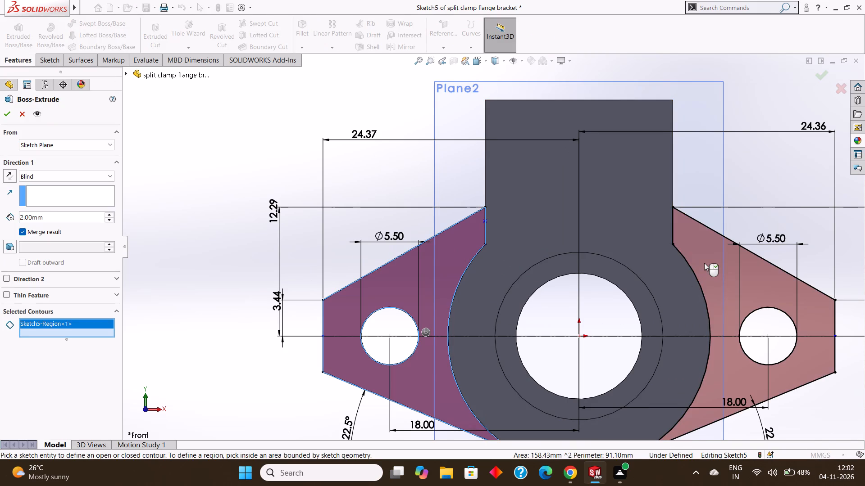
left_click(704, 263)
scroll(705, 268, "up", 5)
middle_click_drag(713, 331, 724, 230)
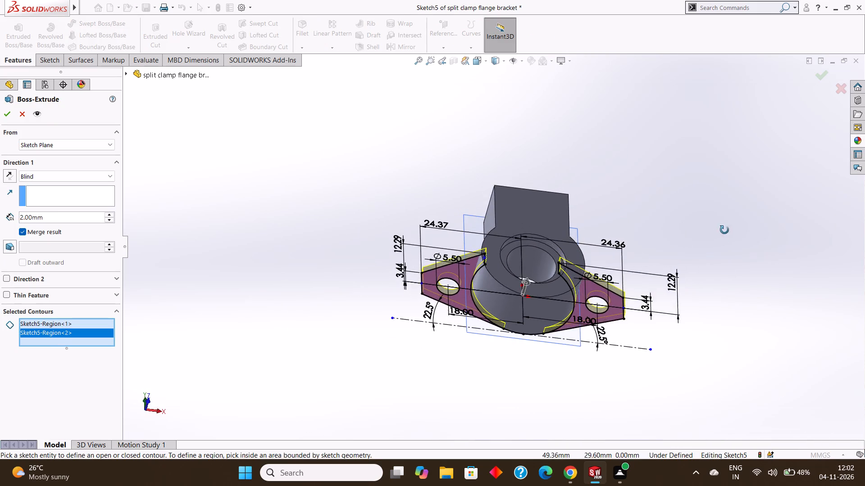
middle_click_drag(724, 230, 724, 229)
middle_click_drag(730, 261, 729, 230)
middle_click_drag(728, 228, 732, 212)
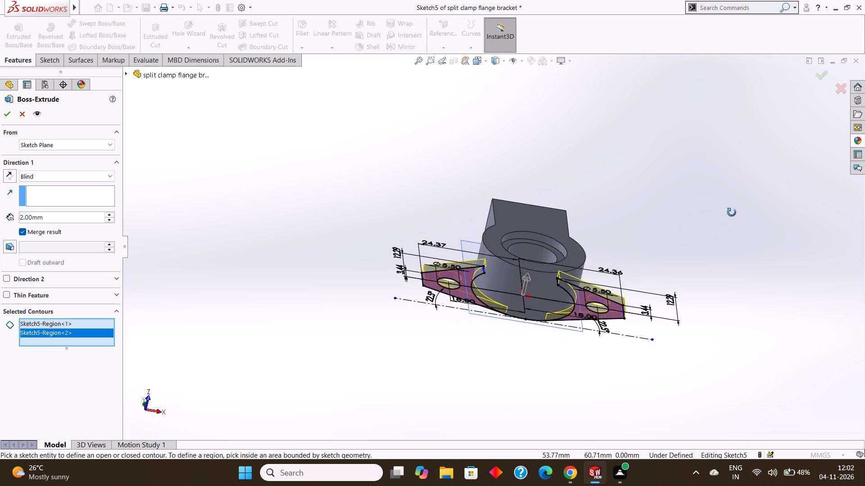
middle_click_drag(732, 212, 731, 211)
middle_click_drag(731, 218, 725, 213)
middle_click_drag(724, 212, 728, 216)
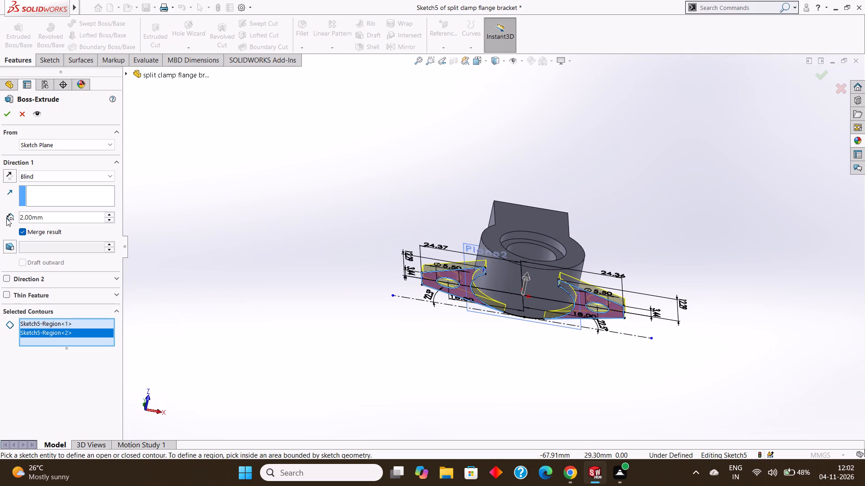
left_click_drag(63, 217, 7, 216)
key("BackSpace")
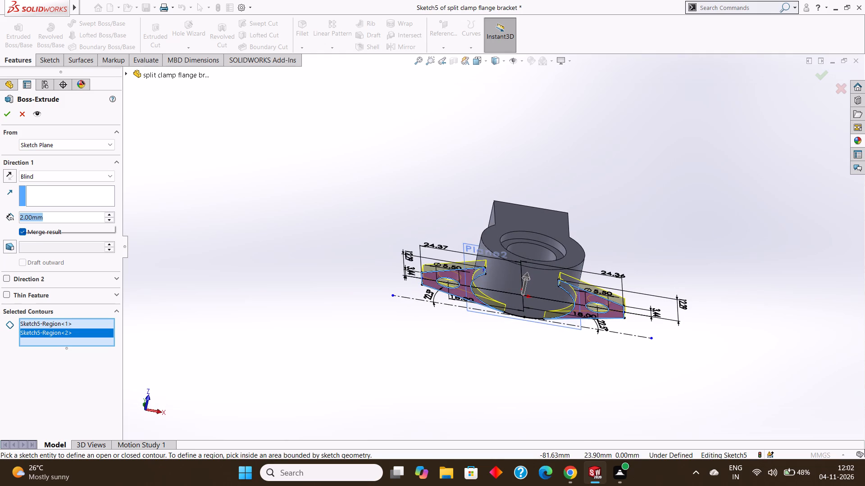
key("7")
key("Return")
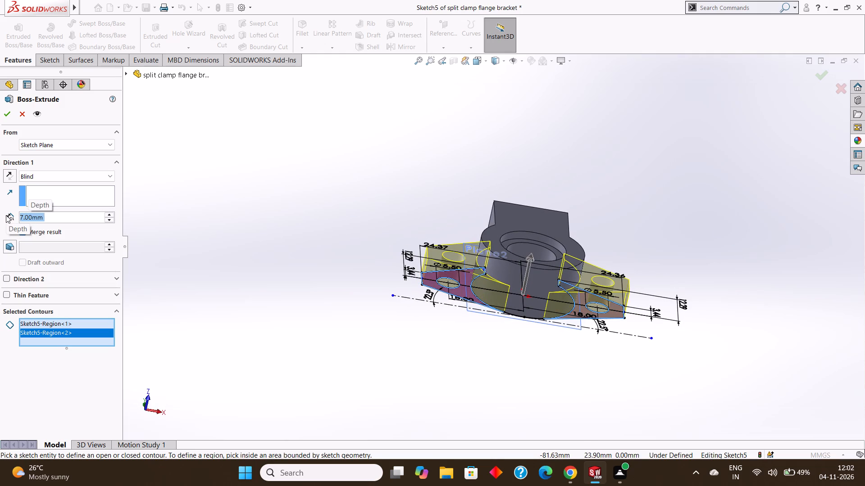
left_click(5, 110)
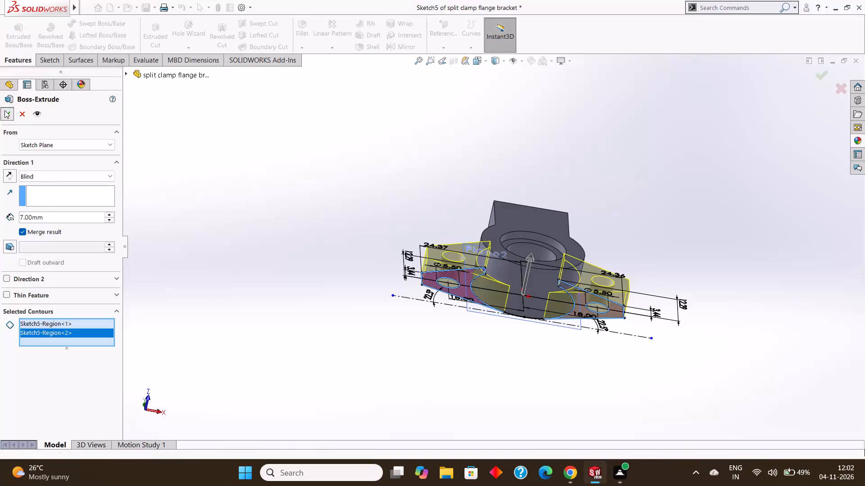
Examine the extruded base flange and its two holes from several viewing angles.
left_click(557, 139)
middle_click_drag(560, 135, 565, 162)
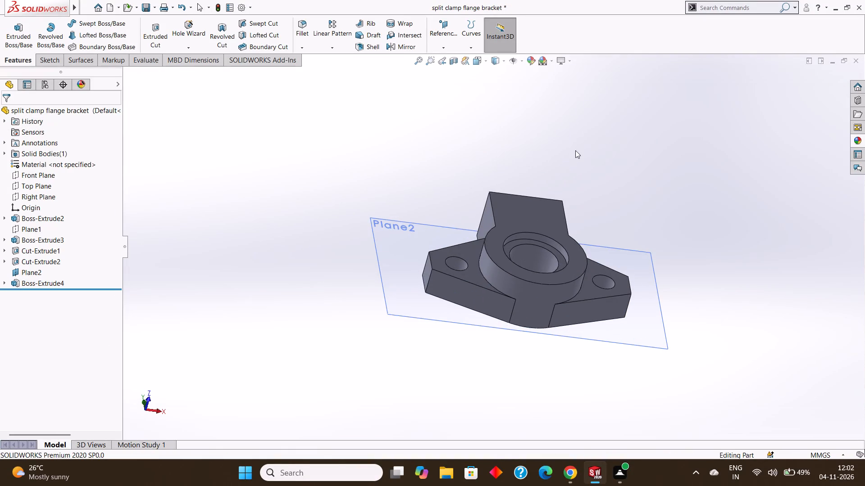
middle_click_drag(575, 143, 576, 155)
scroll(582, 126, "up", 1)
middle_click_drag(582, 125, 580, 150)
middle_click_drag(586, 134, 578, 135)
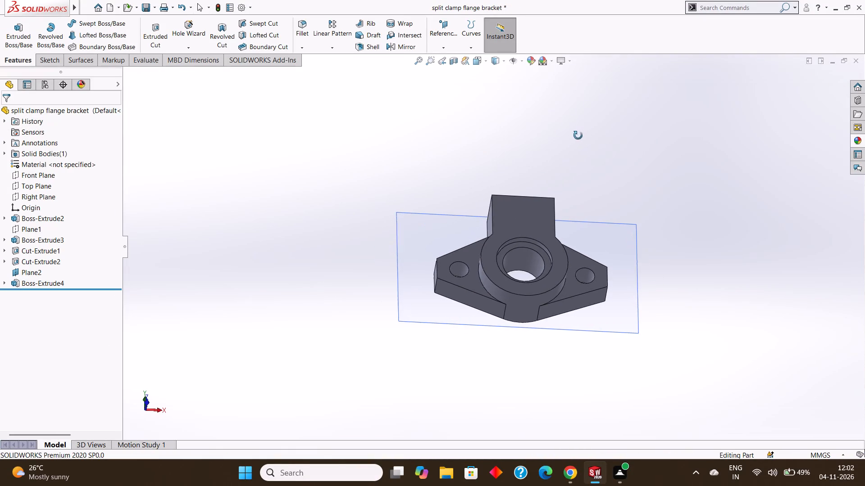
middle_click_drag(578, 135, 578, 135)
middle_click_drag(589, 136, 589, 144)
middle_click_drag(592, 139, 590, 147)
middle_click_drag(592, 137, 591, 150)
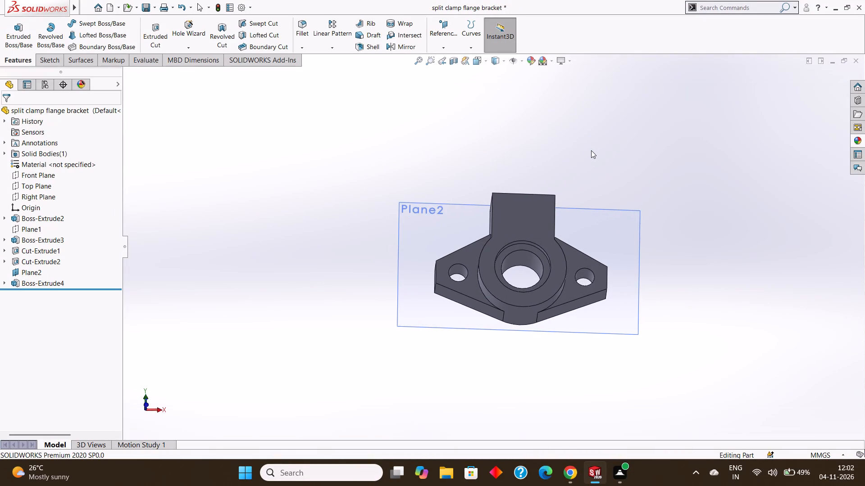
Hide the reference plane Plane2 in the model view.
middle_click(594, 152)
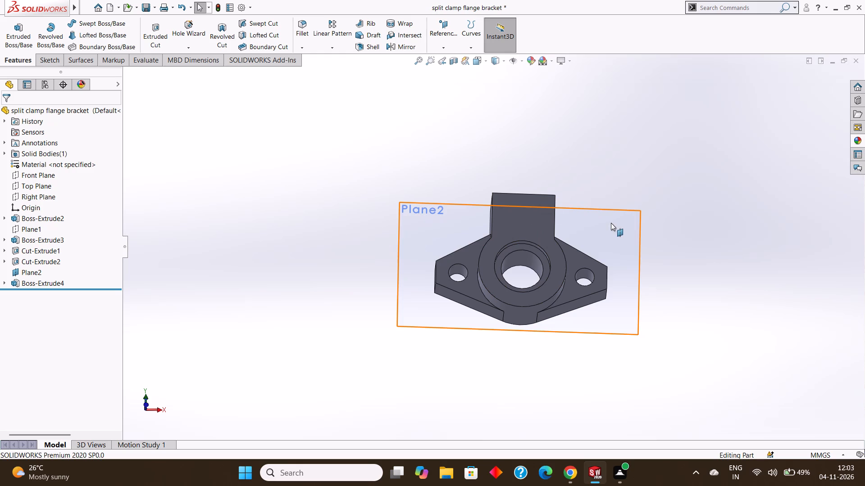
right_click(611, 223)
left_click(643, 213)
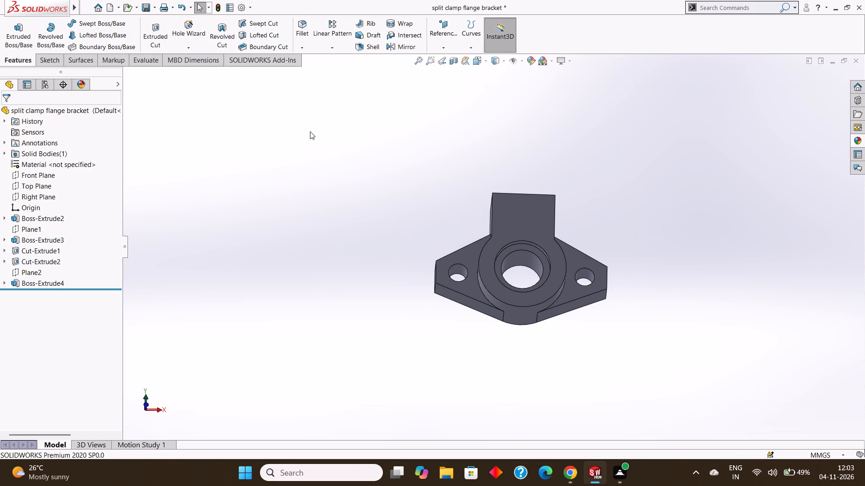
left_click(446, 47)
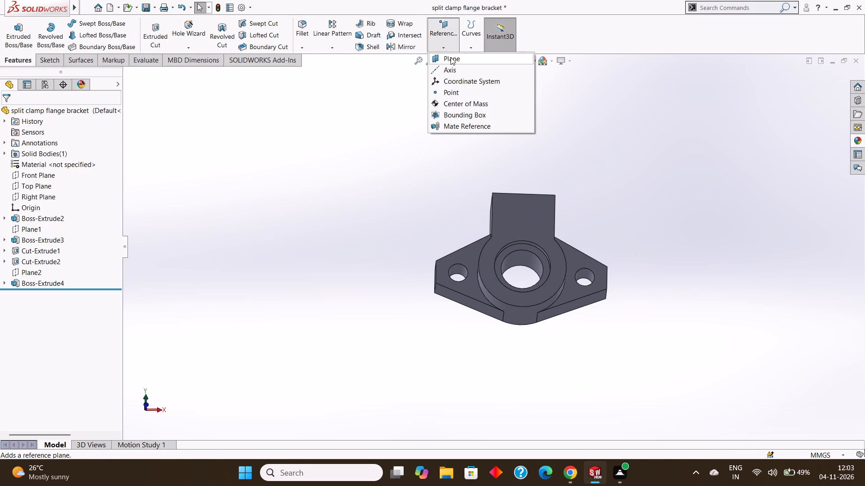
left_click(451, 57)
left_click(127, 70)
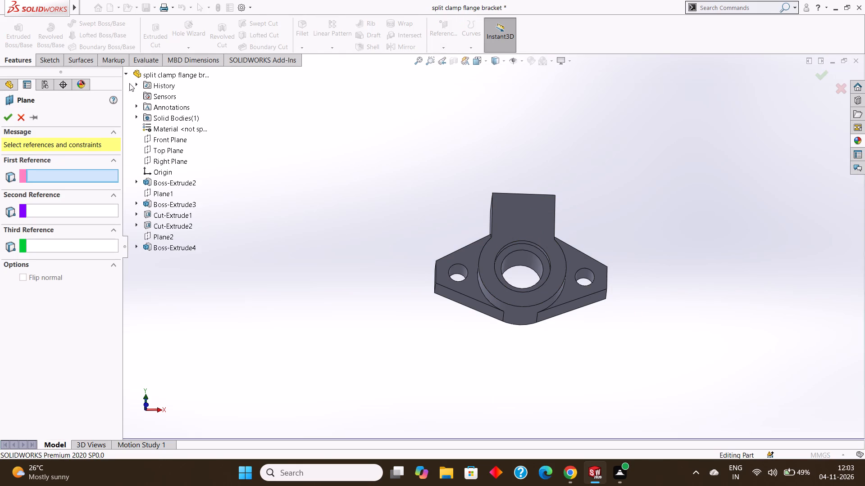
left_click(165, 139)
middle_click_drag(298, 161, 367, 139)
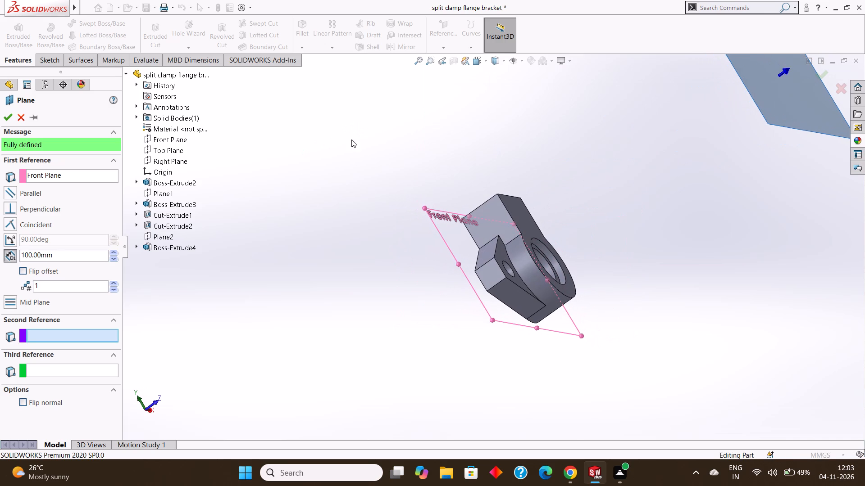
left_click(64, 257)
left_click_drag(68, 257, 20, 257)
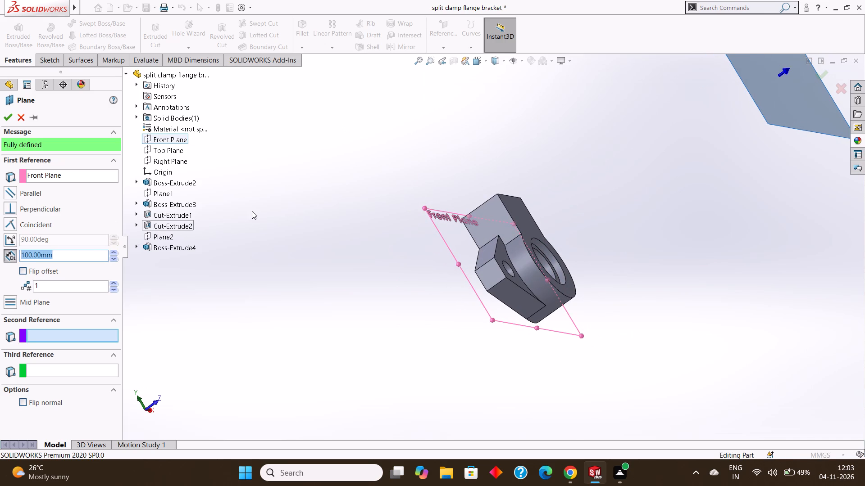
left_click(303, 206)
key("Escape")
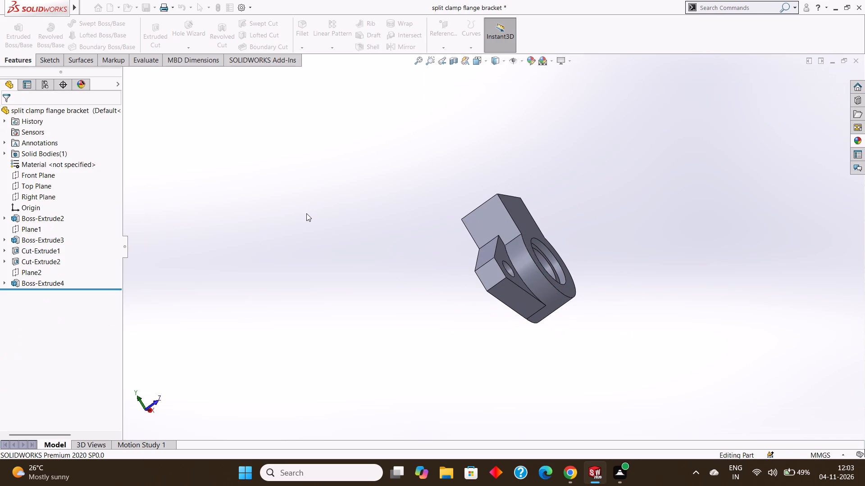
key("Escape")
Examine the bracket's upper block, counterbored cylinder and base flange from several viewing angles.
middle_click_drag(334, 220, 352, 251)
middle_click_drag(341, 217, 351, 267)
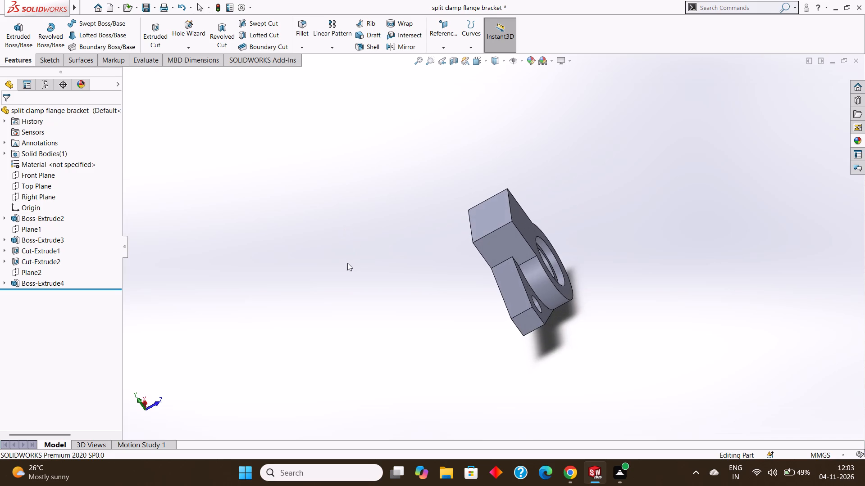
middle_click_drag(350, 251, 324, 228)
middle_click_drag(335, 236, 324, 227)
middle_click_drag(331, 231, 330, 230)
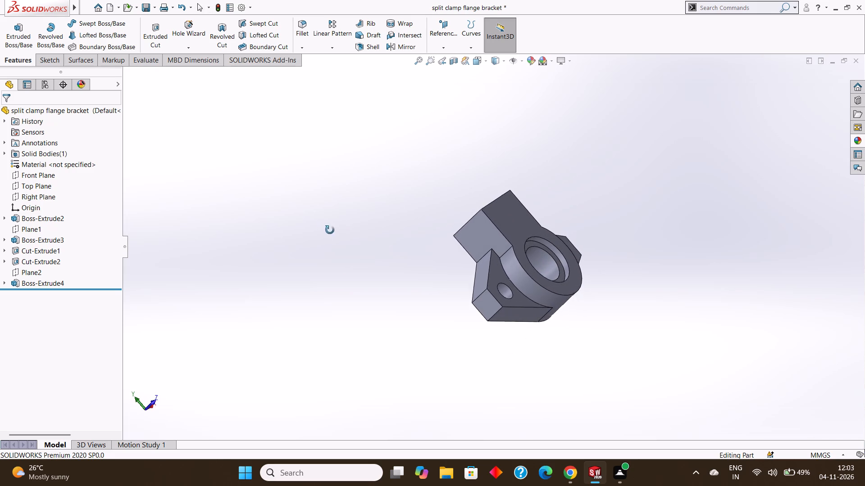
middle_click_drag(330, 230, 313, 221)
middle_click_drag(332, 228, 324, 225)
scroll(324, 225, "up", 1)
middle_click(331, 227)
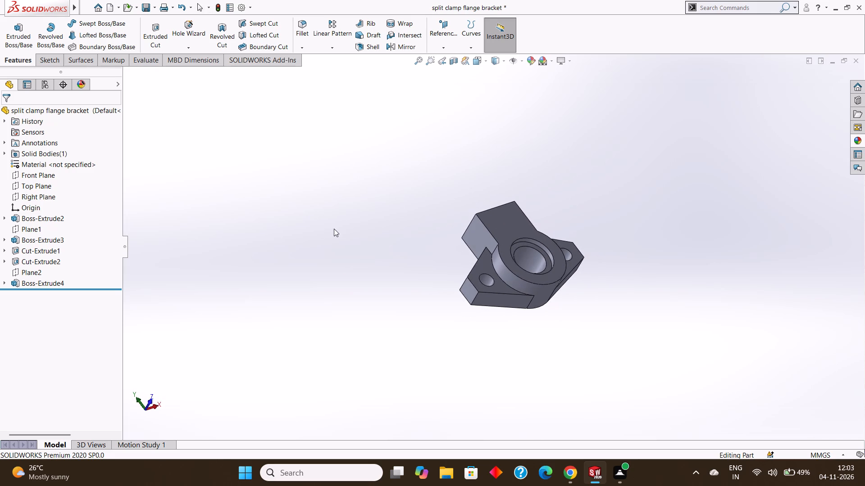
middle_click_drag(334, 229, 340, 235)
middle_click_drag(337, 229, 328, 222)
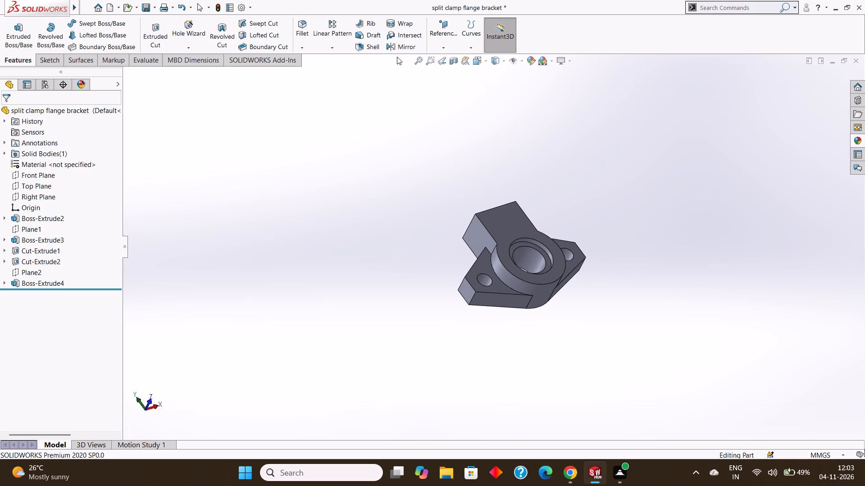
Create a reference plane offset 13 mm from the Front Plane, towards the counterbored face of the bracket.
left_click(441, 48)
left_click(446, 60)
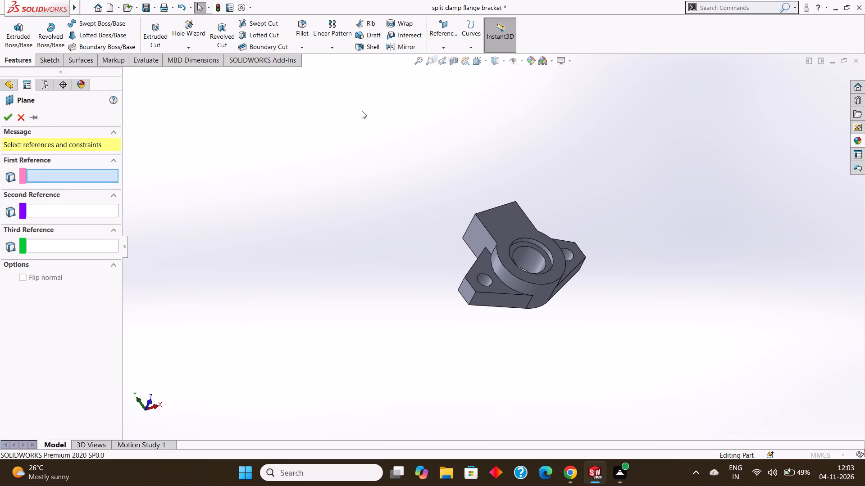
left_click(166, 139)
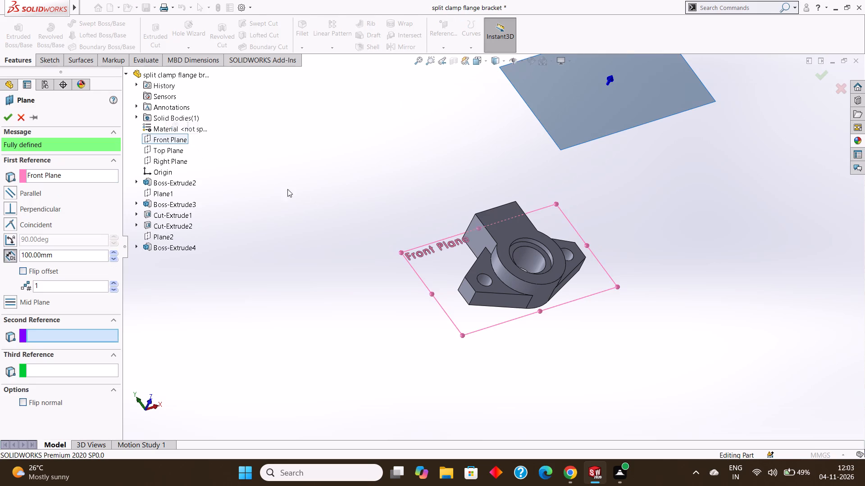
middle_click_drag(299, 193, 314, 162)
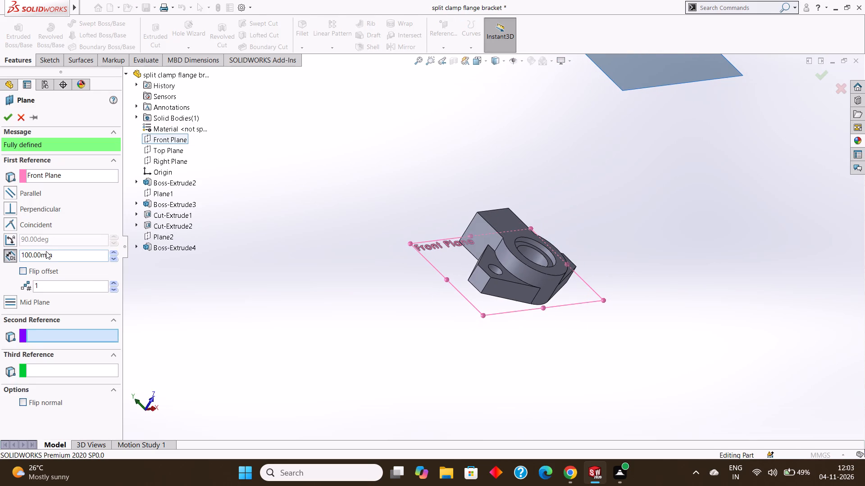
left_click(54, 252)
left_click_drag(65, 252, 15, 251)
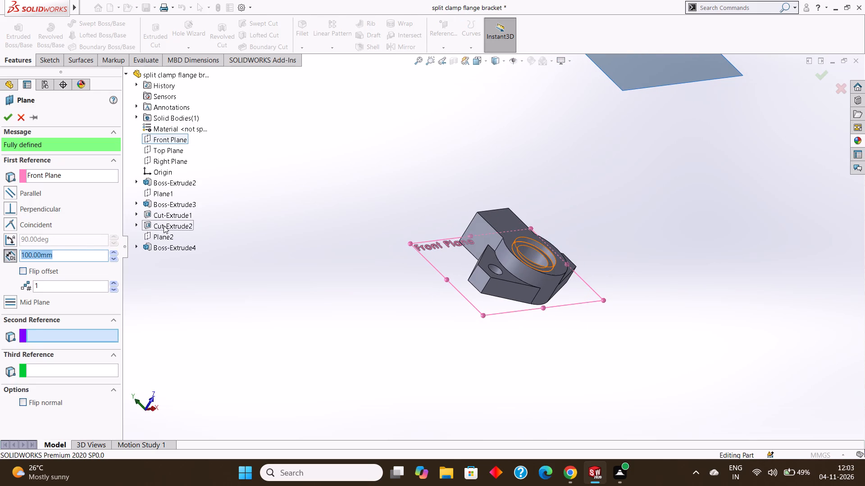
key("BackSpace")
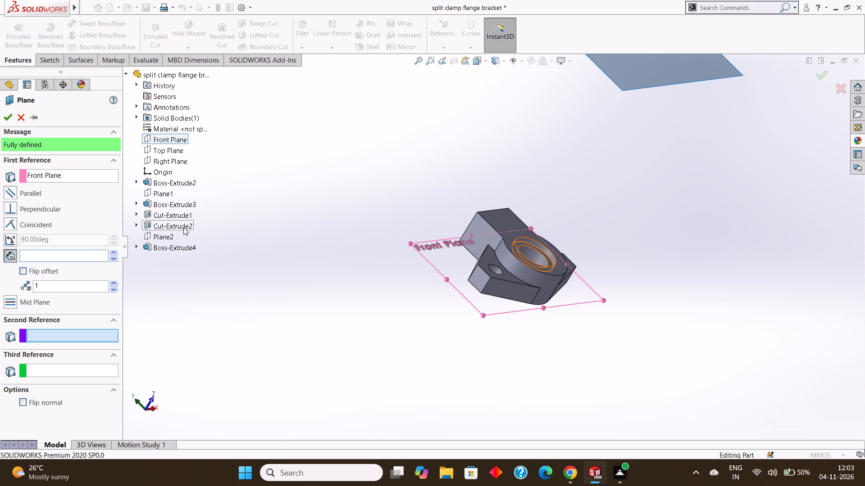
scroll(186, 271, "up", 2)
scroll(343, 254, "up", 3)
scroll(537, 219, "down", 3)
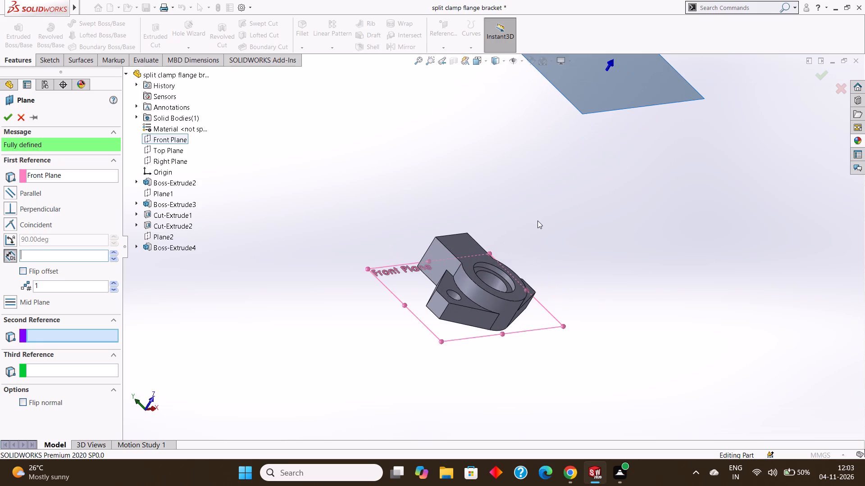
scroll(533, 228, "up", 2)
middle_click_drag(542, 233, 564, 261)
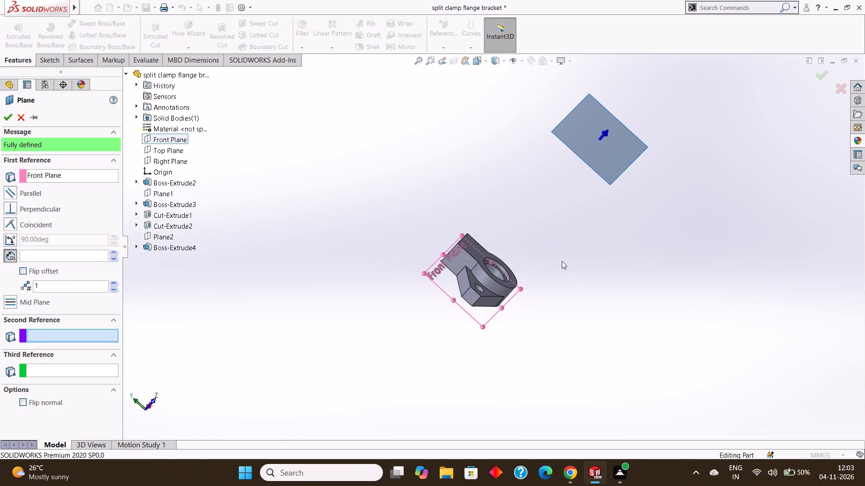
middle_click_drag(561, 261, 539, 250)
middle_click_drag(540, 248, 551, 220)
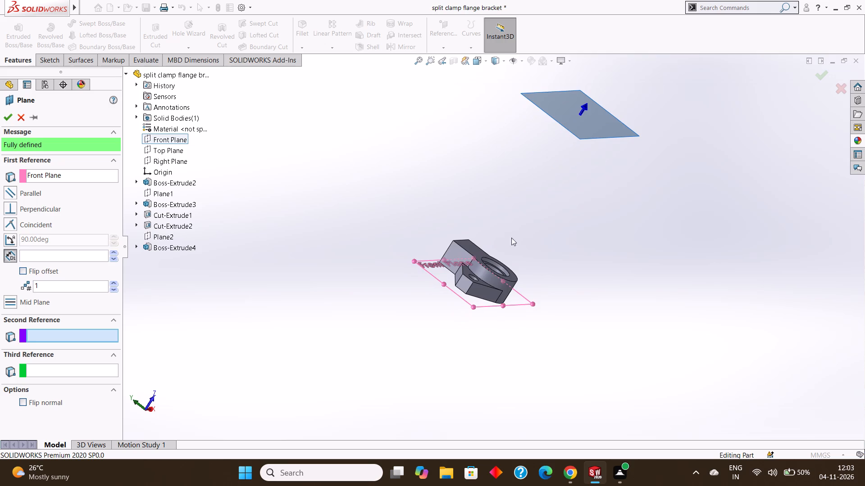
scroll(448, 260, "down", 5)
scroll(617, 239, "up", 5)
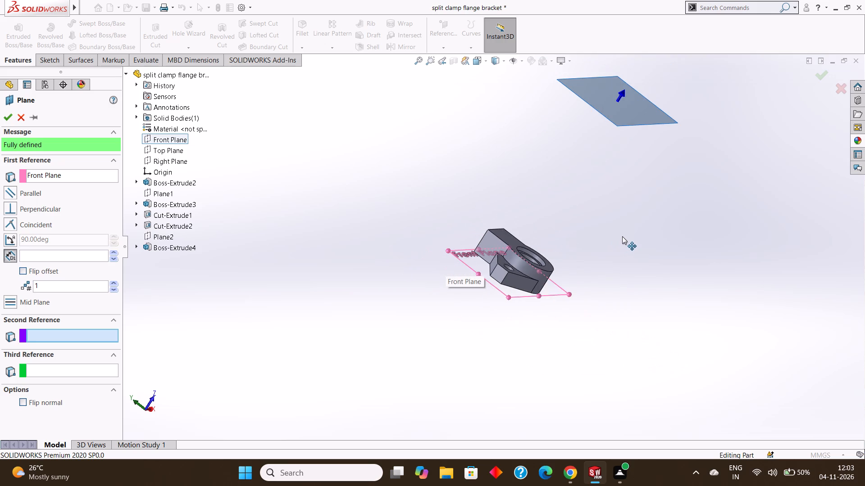
middle_click_drag(622, 235, 631, 227)
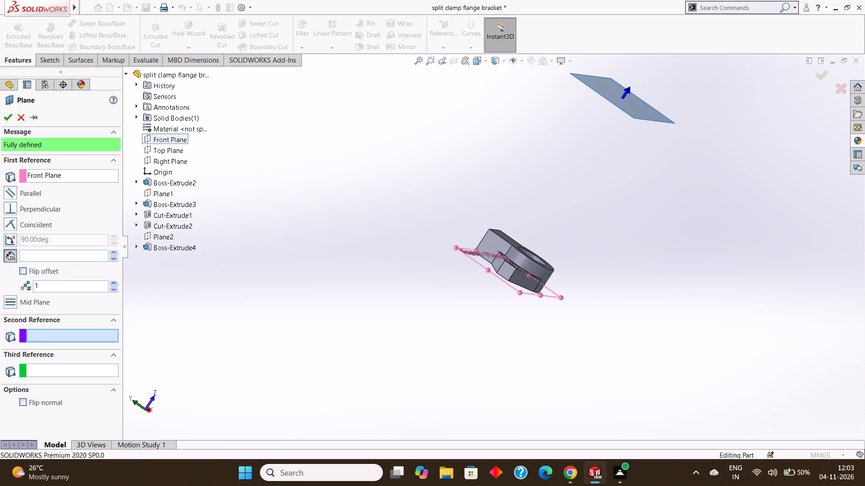
left_click(32, 260)
middle_click_drag(260, 261, 242, 260)
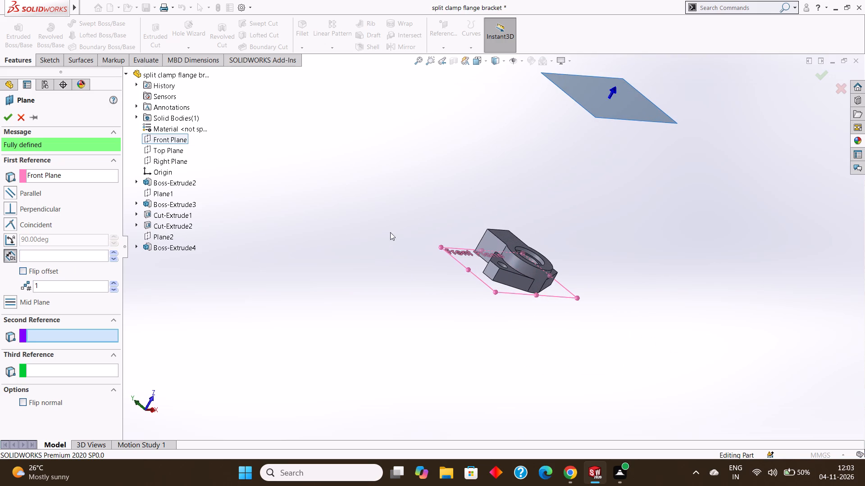
middle_click_drag(402, 226, 391, 244)
scroll(472, 234, "down", 2)
middle_click_drag(473, 234, 475, 228)
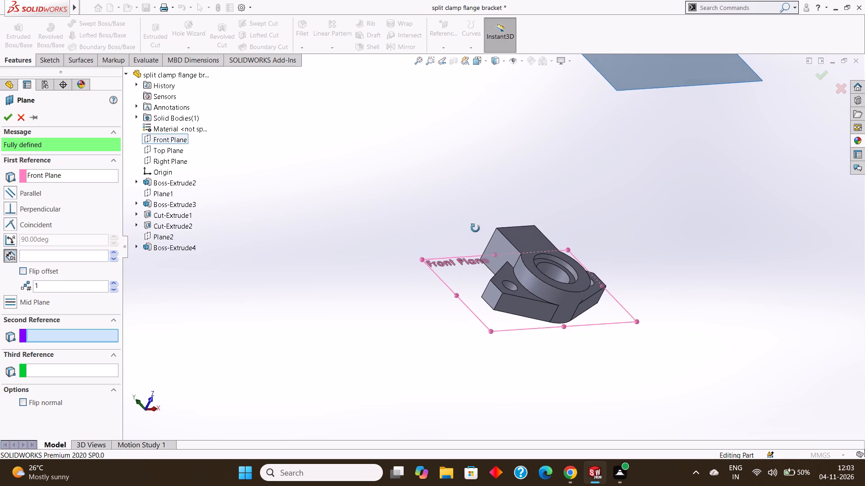
middle_click_drag(475, 228, 479, 216)
left_click(31, 254)
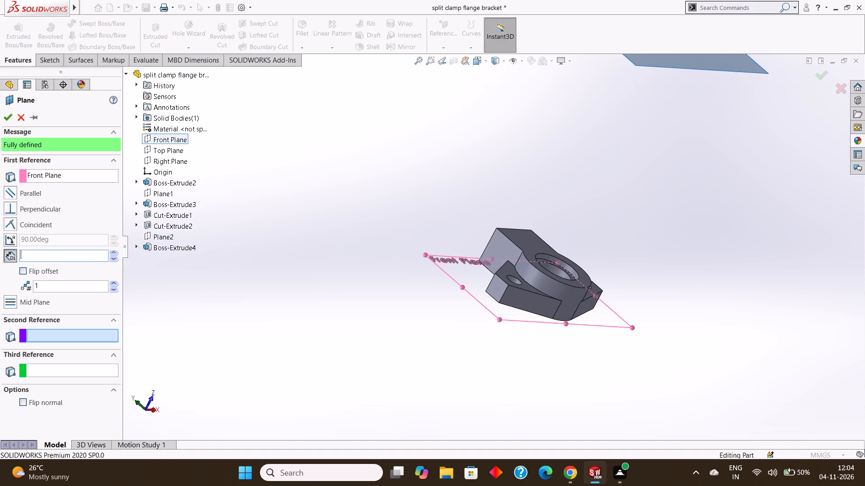
type("13")
key("Return")
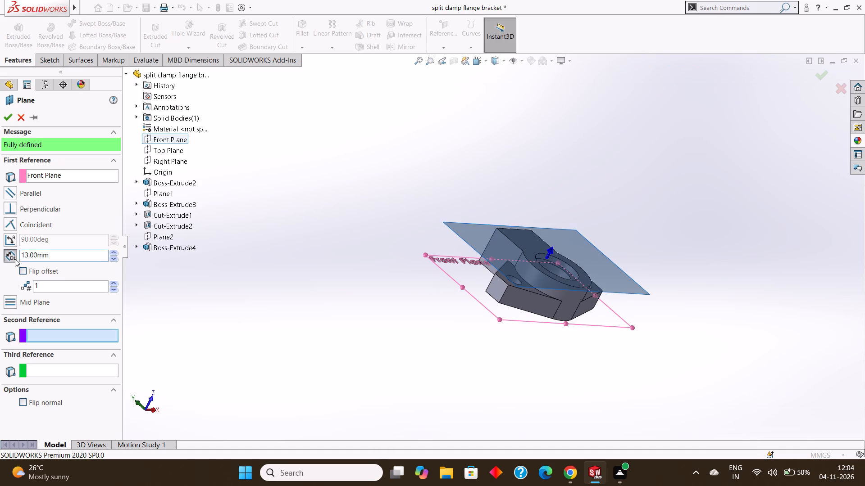
left_click(8, 118)
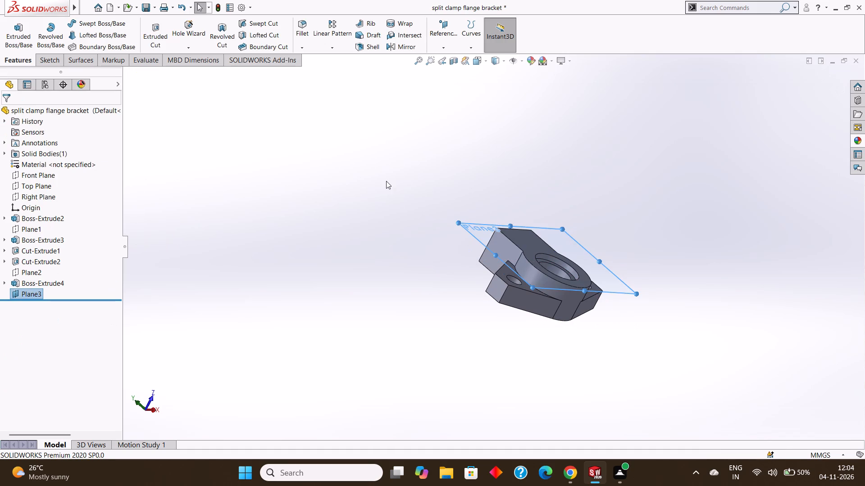
left_click(385, 181)
Examine from several angles where the new offset plane sits relative to the bracket's front face.
scroll(653, 243, "up", 2)
middle_click_drag(644, 235, 650, 231)
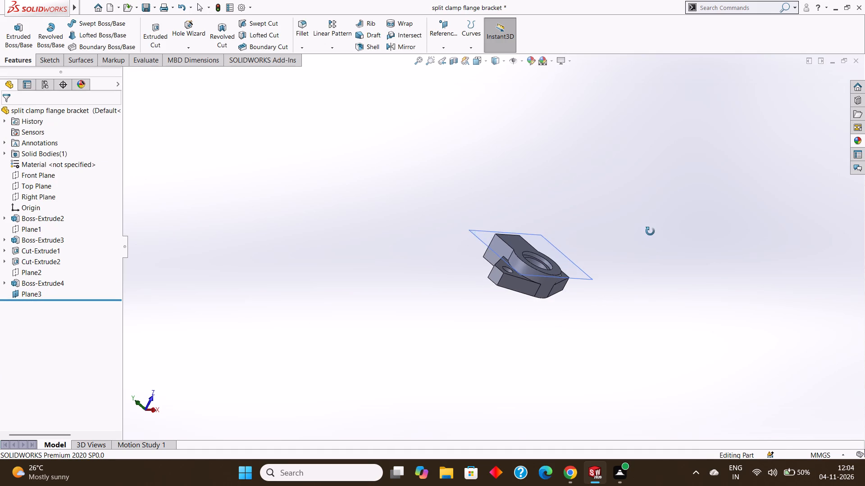
middle_click_drag(650, 231, 664, 225)
middle_click_drag(604, 214, 619, 200)
scroll(560, 191, "down", 1)
middle_click_drag(559, 189, 559, 189)
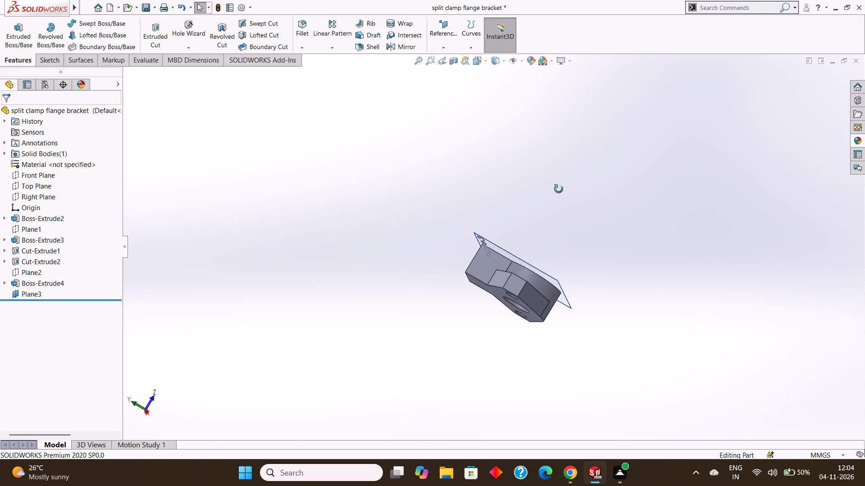
middle_click_drag(559, 189, 542, 227)
middle_click_drag(560, 189, 545, 221)
middle_click_drag(609, 187, 591, 196)
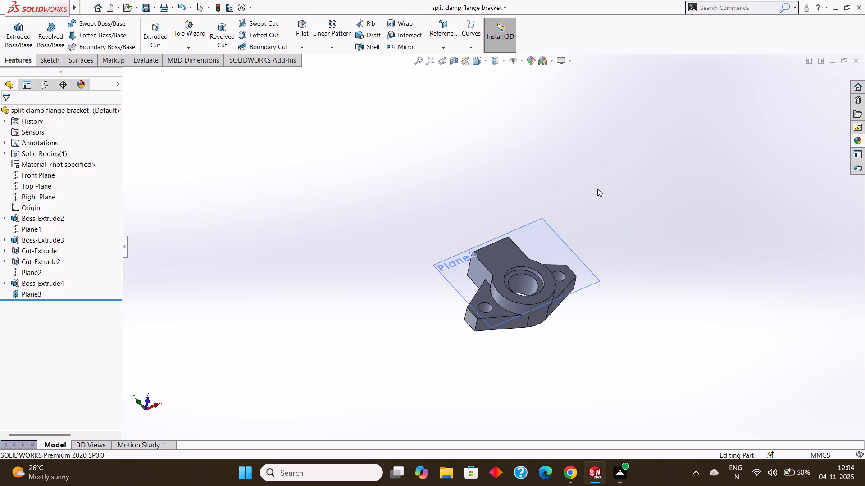
middle_click_drag(597, 189, 589, 210)
scroll(596, 205, "down", 1)
middle_click_drag(623, 216, 616, 228)
middle_click_drag(616, 228, 614, 232)
Start a new sketch on the 13 mm offset plane, viewed face-on.
left_click(532, 228)
left_click(569, 201)
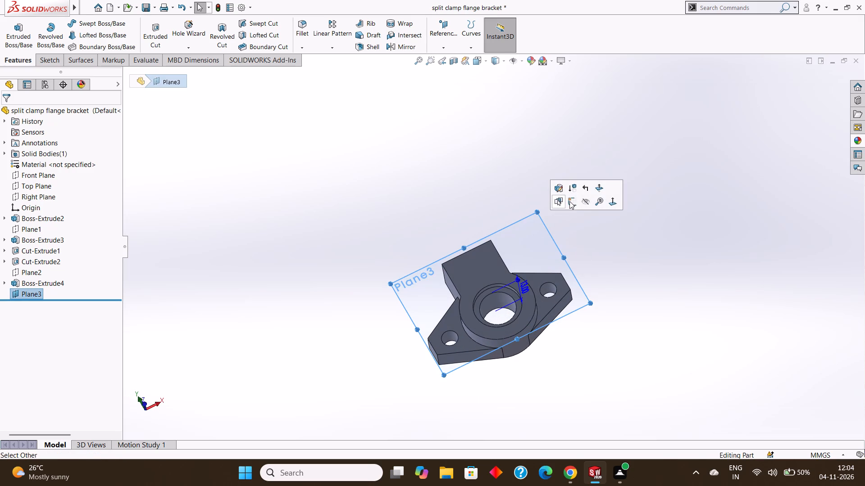
key("ctrl+8")
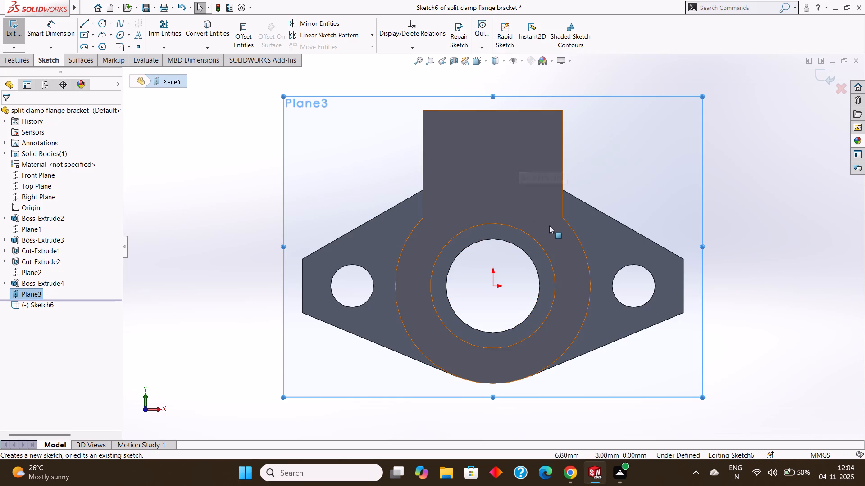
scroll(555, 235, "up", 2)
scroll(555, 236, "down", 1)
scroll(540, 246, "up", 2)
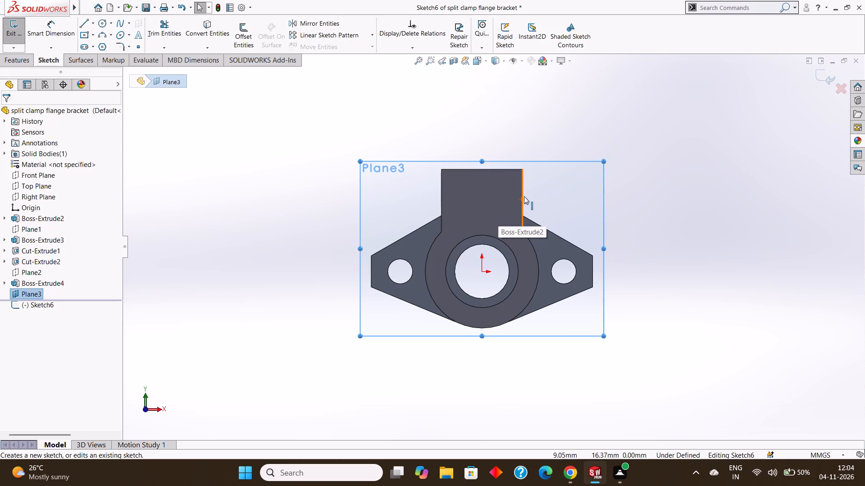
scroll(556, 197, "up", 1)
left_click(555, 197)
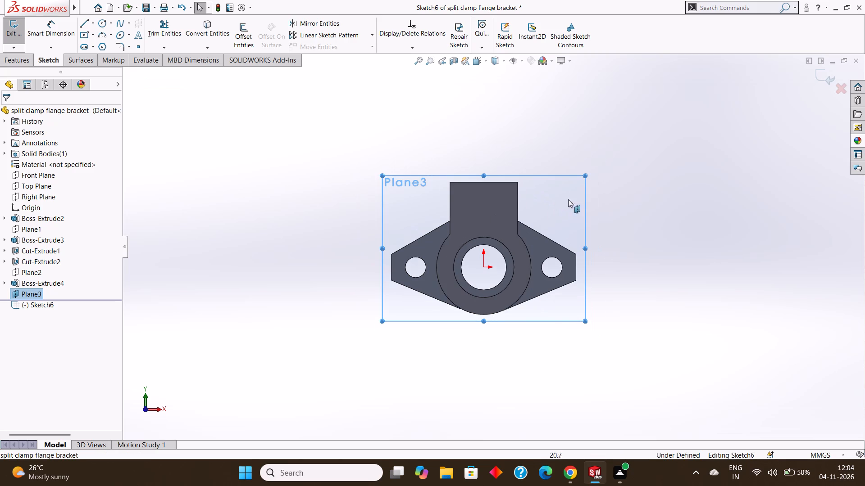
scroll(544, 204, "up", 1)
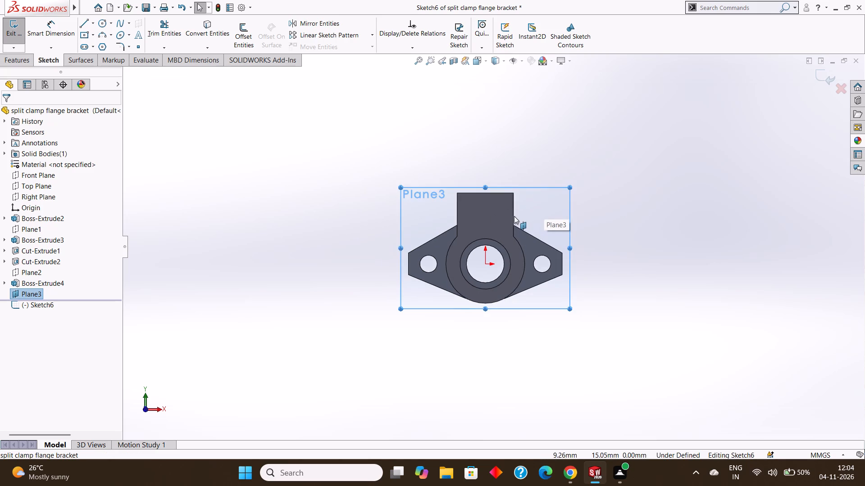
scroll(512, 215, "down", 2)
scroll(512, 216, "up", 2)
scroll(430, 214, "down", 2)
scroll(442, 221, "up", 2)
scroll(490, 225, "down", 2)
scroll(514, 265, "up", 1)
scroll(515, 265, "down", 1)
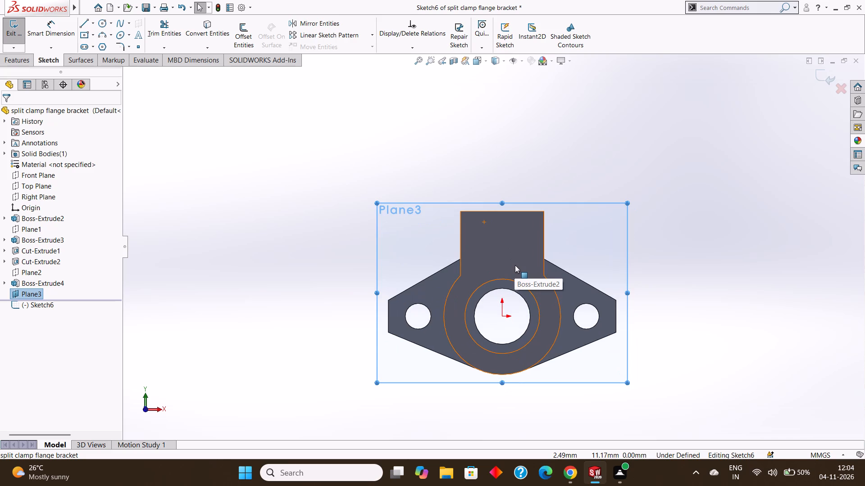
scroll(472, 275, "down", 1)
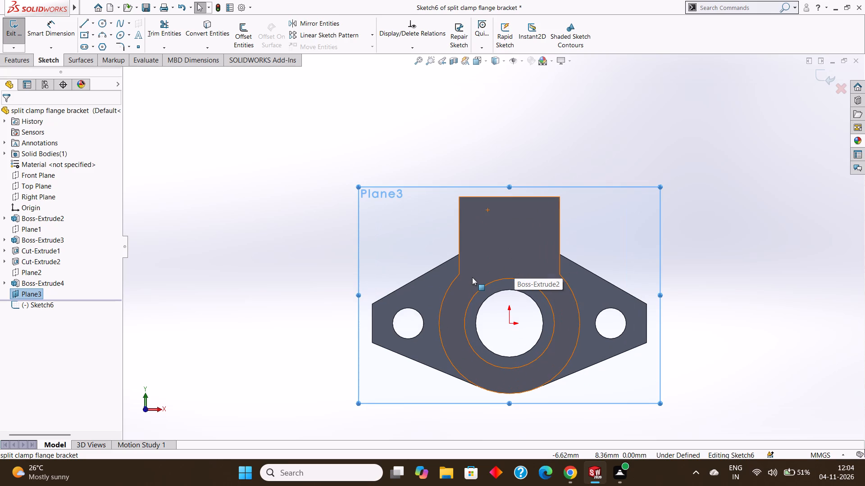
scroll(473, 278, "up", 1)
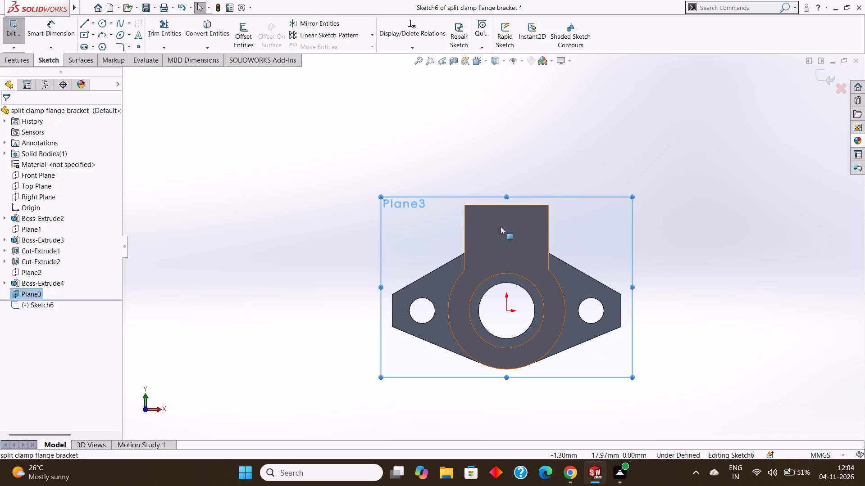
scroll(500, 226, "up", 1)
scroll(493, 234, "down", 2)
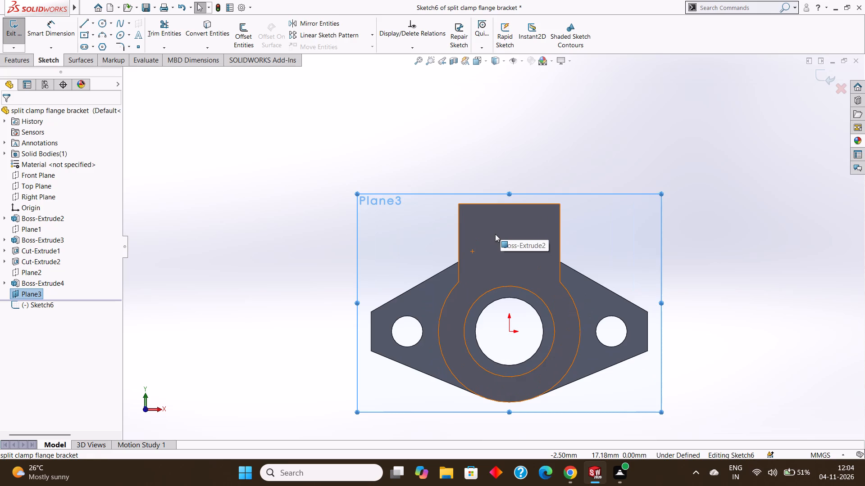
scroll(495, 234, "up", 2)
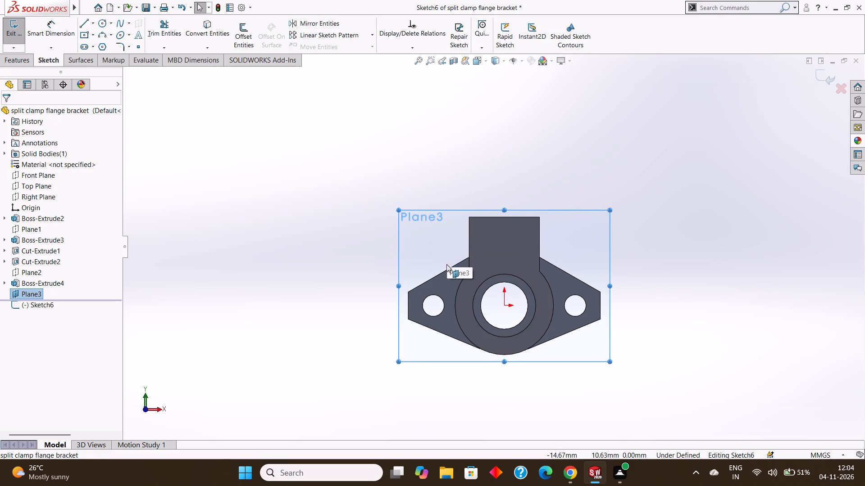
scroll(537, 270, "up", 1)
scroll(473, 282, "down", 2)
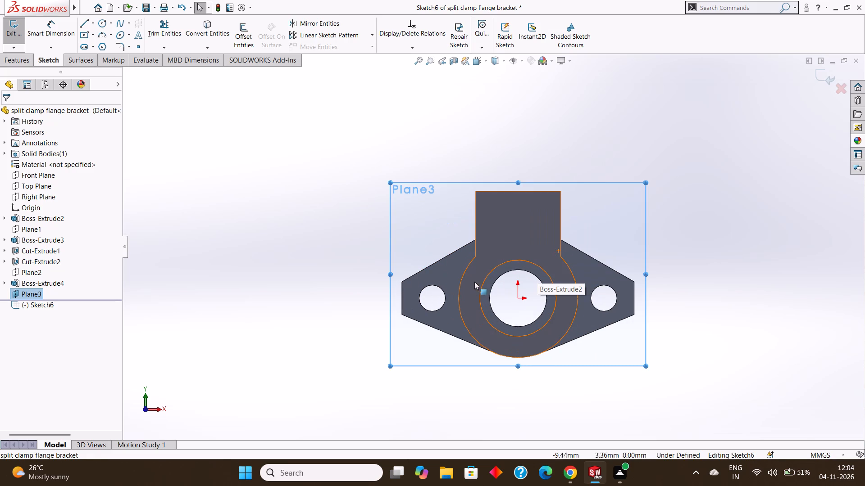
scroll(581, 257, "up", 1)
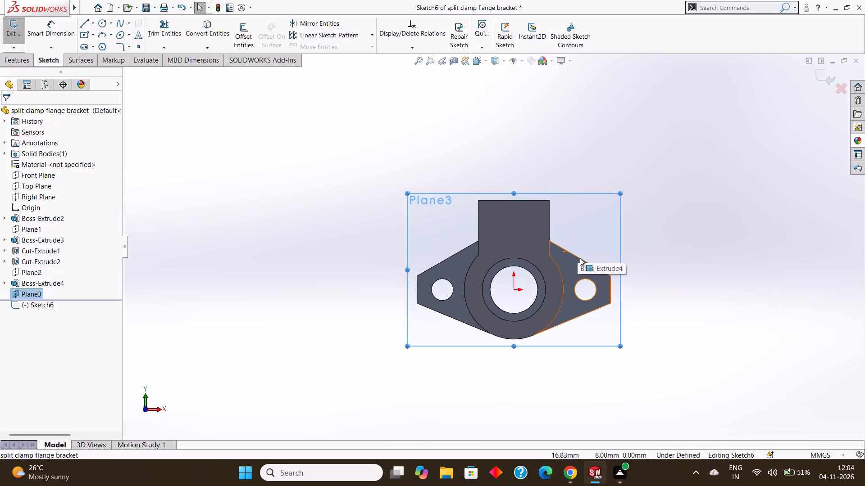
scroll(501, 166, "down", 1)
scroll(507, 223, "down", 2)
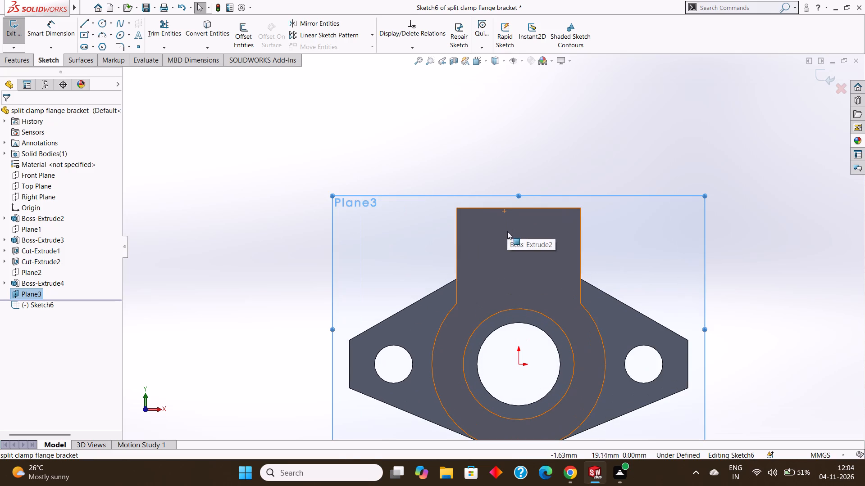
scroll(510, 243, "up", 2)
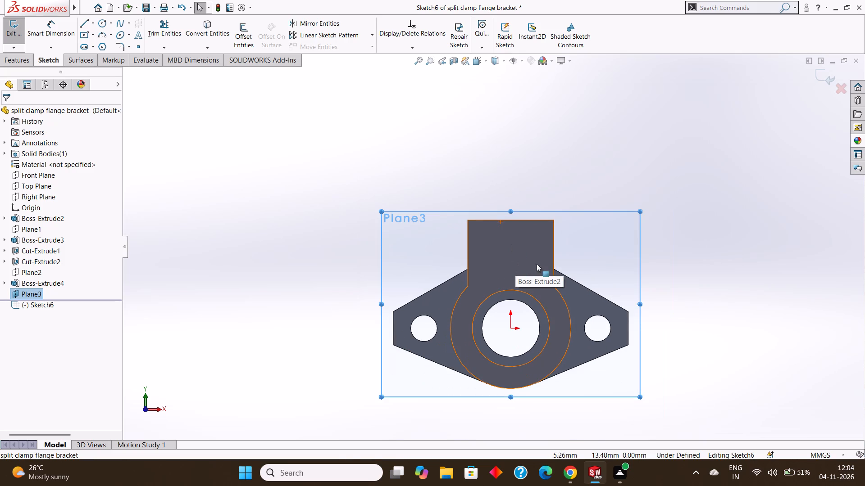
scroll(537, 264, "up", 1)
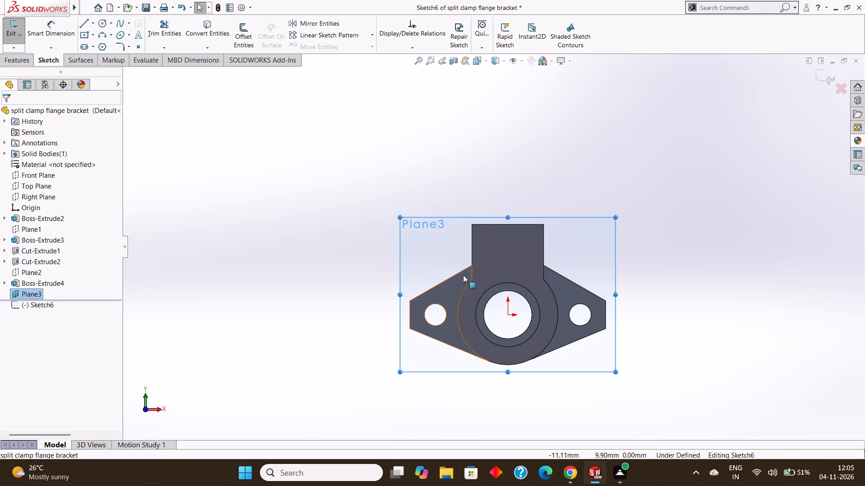
Draw a vertical construction centerline about 22.5 mm long from the origin to the midpoint of the upper block's top edge.
left_click(94, 23)
left_click(105, 45)
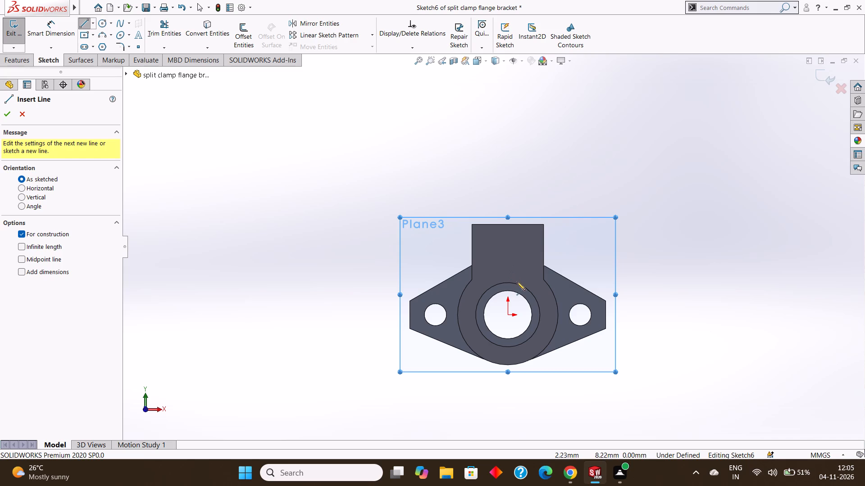
left_click(508, 316)
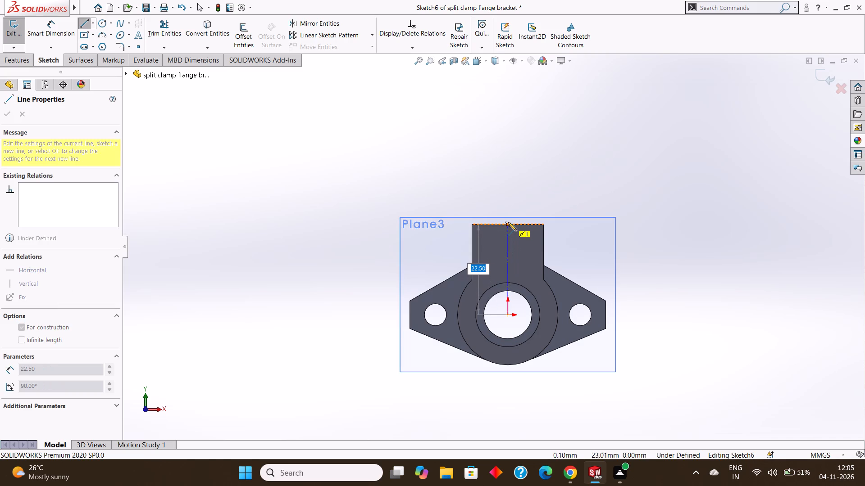
left_click(508, 222)
key("Escape")
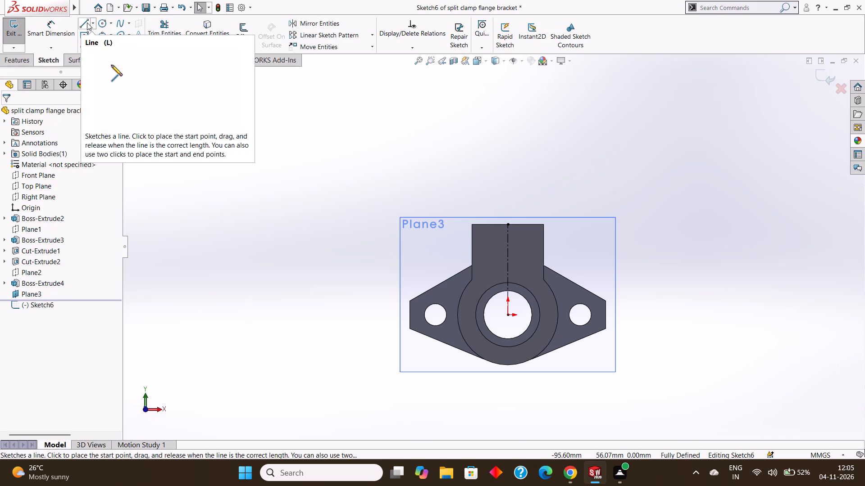
Offset the vertical centerline by 0.5 mm in both directions, with dimensions added, to form the sides of the clamp slit.
left_click(510, 244)
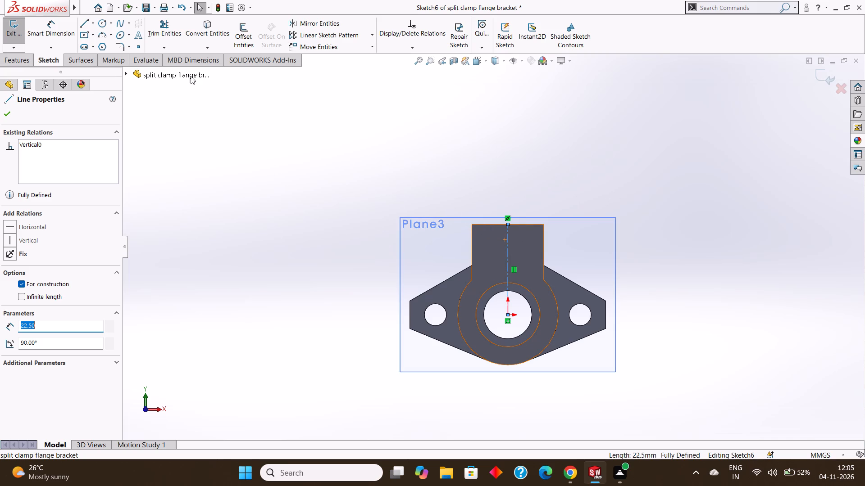
left_click(247, 39)
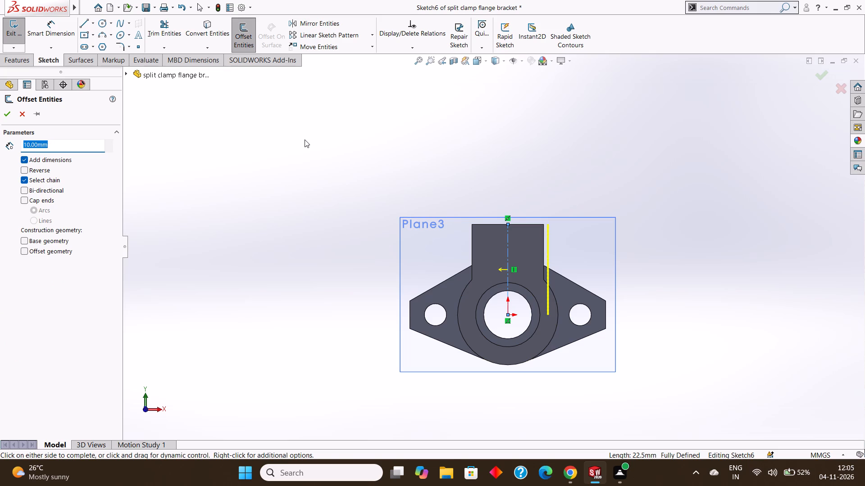
key("BackSpace")
type("0.25")
key("Return")
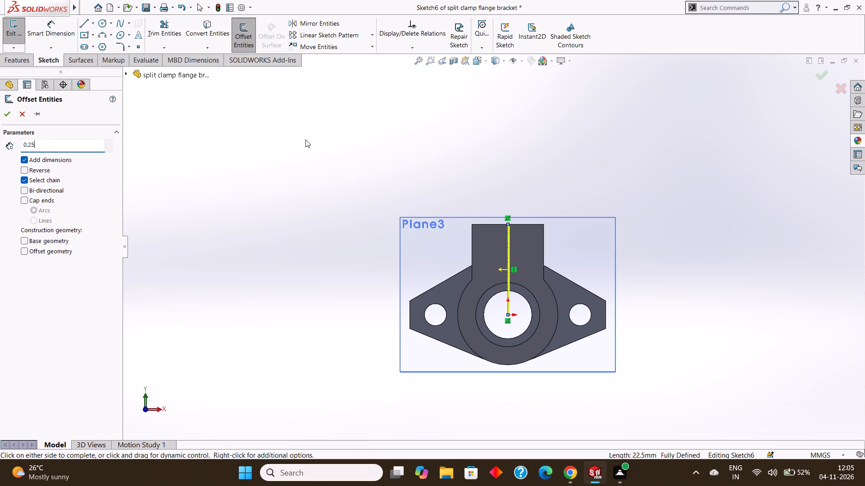
scroll(510, 249, "down", 8)
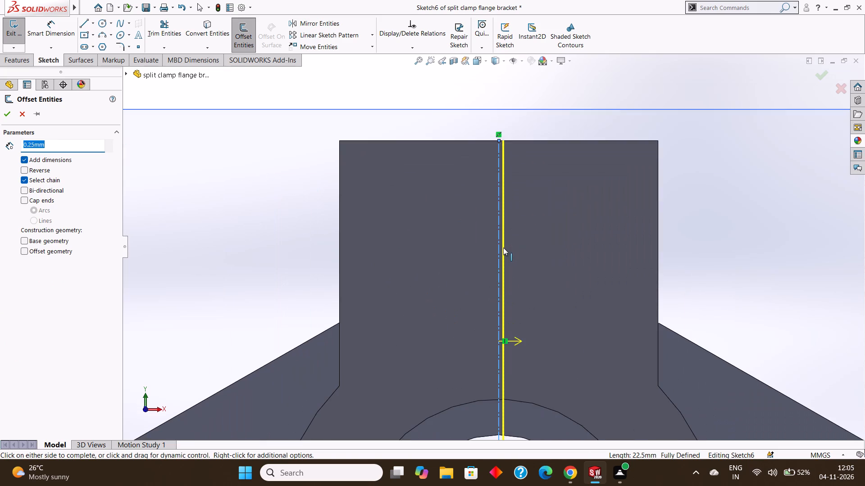
scroll(503, 247, "up", 4)
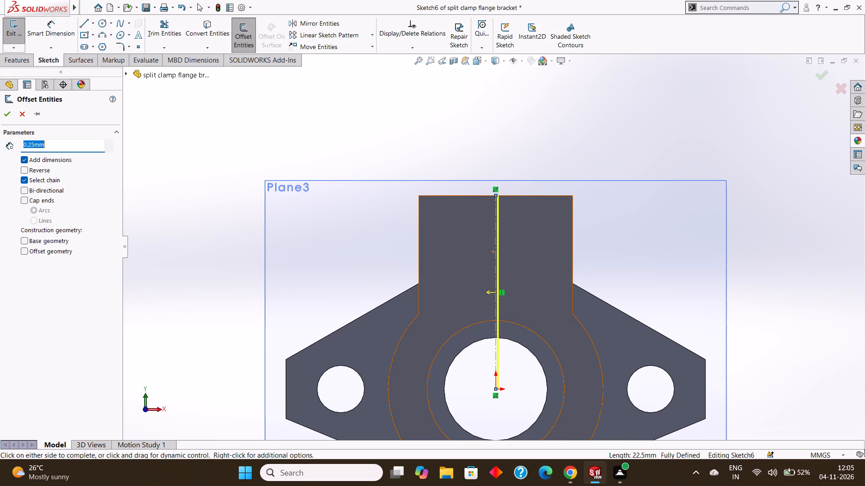
key("BackSpace")
type("0.5")
key("Return")
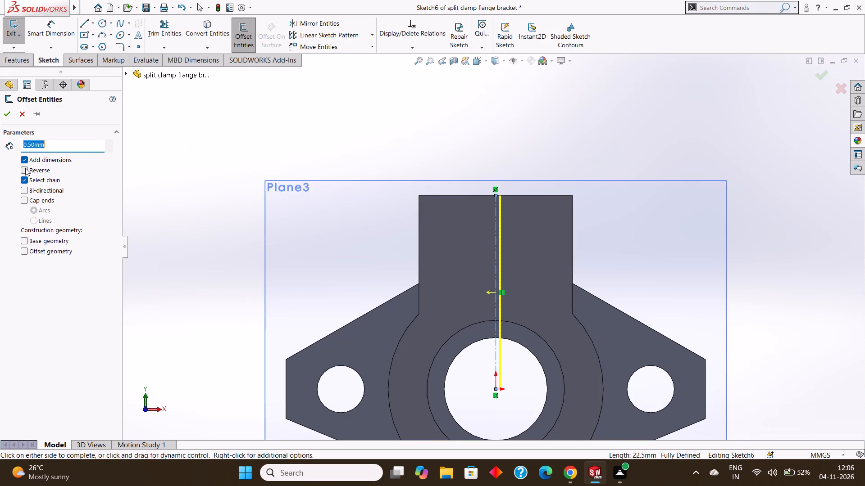
left_click(27, 190)
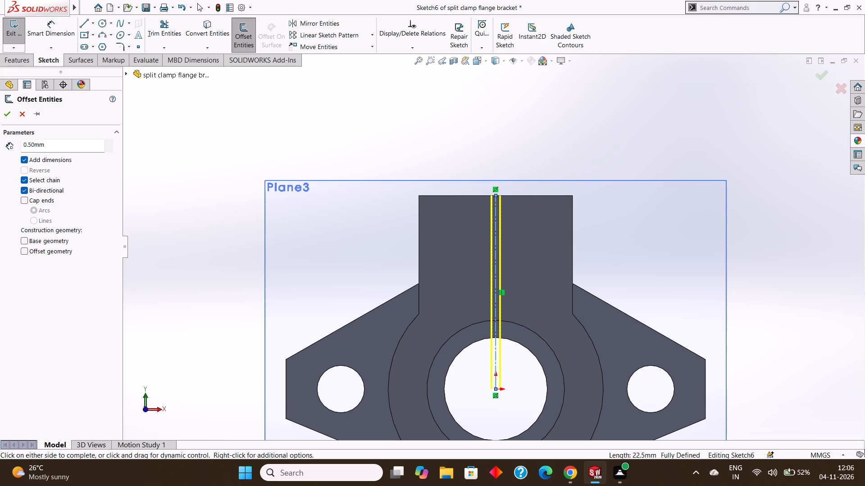
left_click(6, 117)
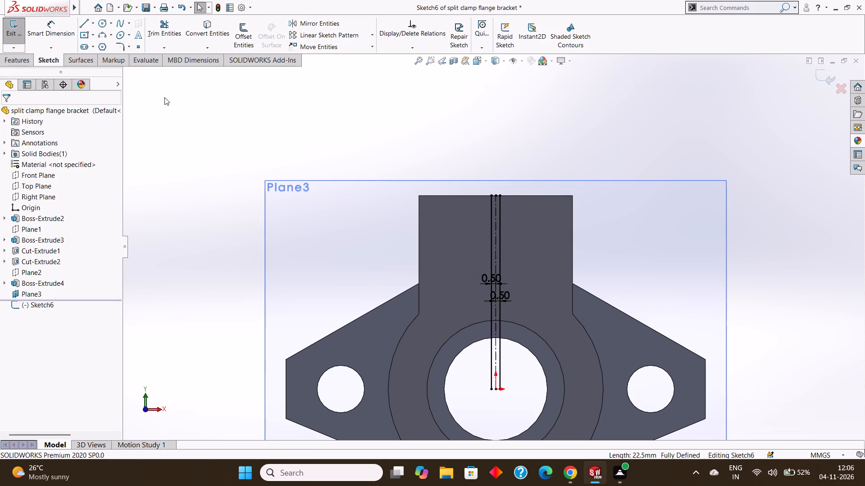
Close the slit profile with a horizontal 1 mm line joining the top ends of the two offset lines.
left_click(88, 22)
scroll(463, 224, "down", 3)
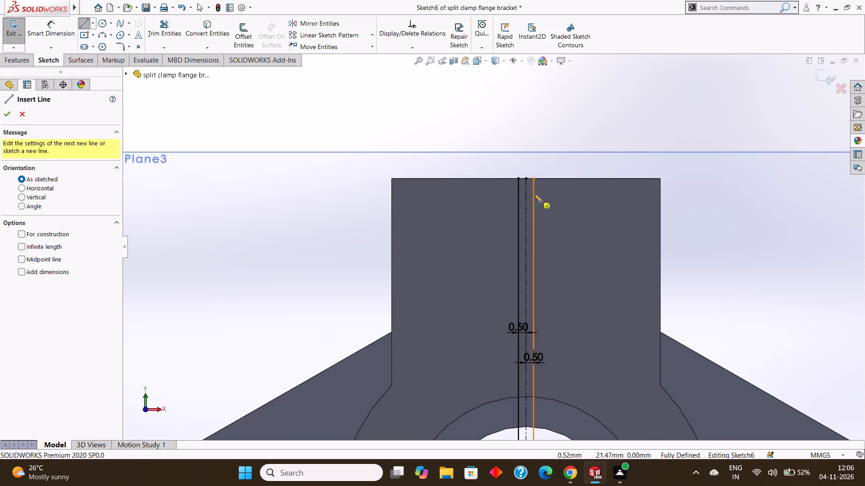
scroll(534, 194, "down", 2)
left_click(509, 175)
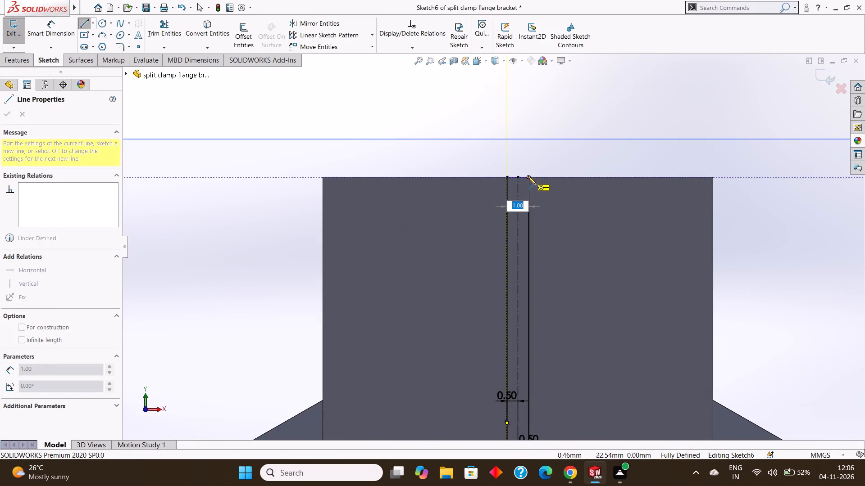
left_click(528, 176)
key("Escape")
scroll(546, 198, "up", 3)
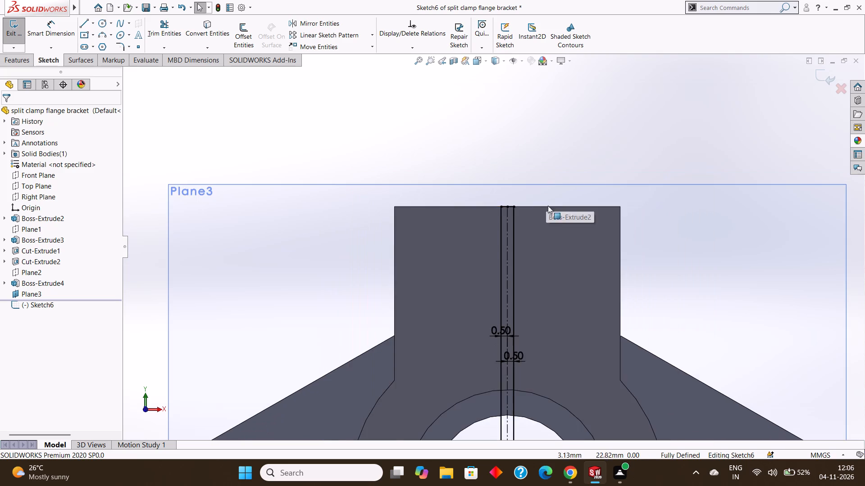
scroll(564, 261, "up", 2)
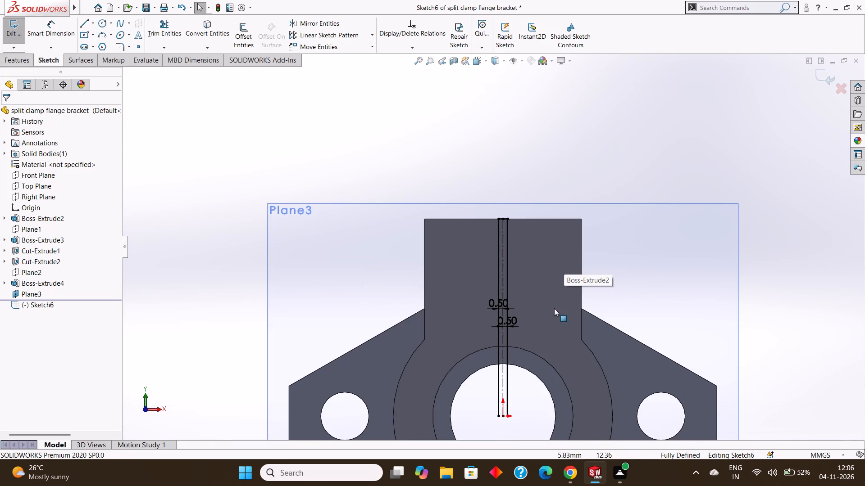
Draw a circle centred on the origin with a radius of about 8 mm, reaching the counterbore edge.
left_click(103, 25)
scroll(503, 366, "up", 1)
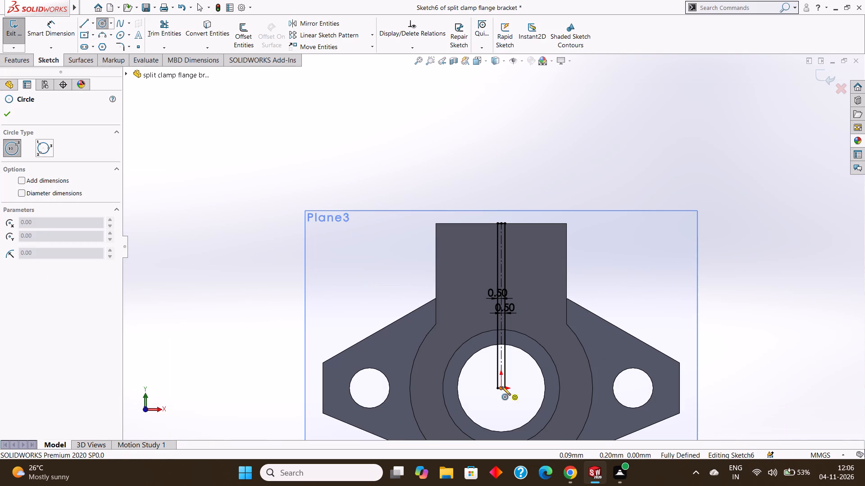
left_click_drag(502, 387, 560, 379)
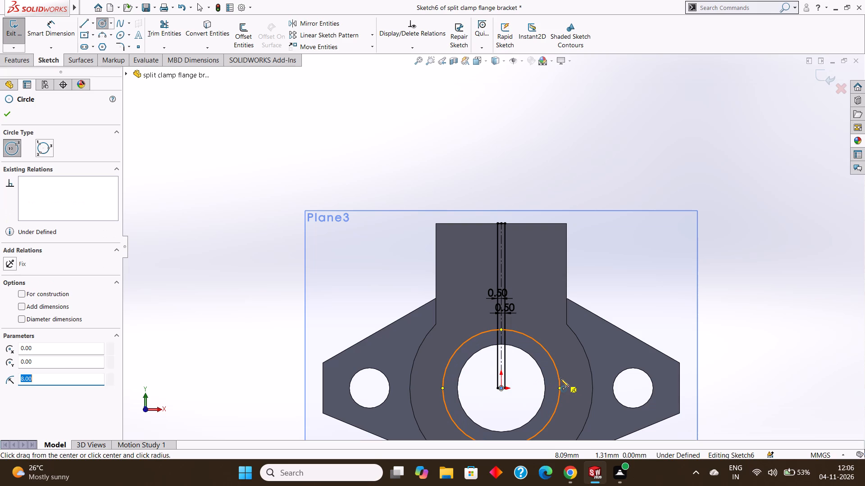
key("Escape")
key("Escape")
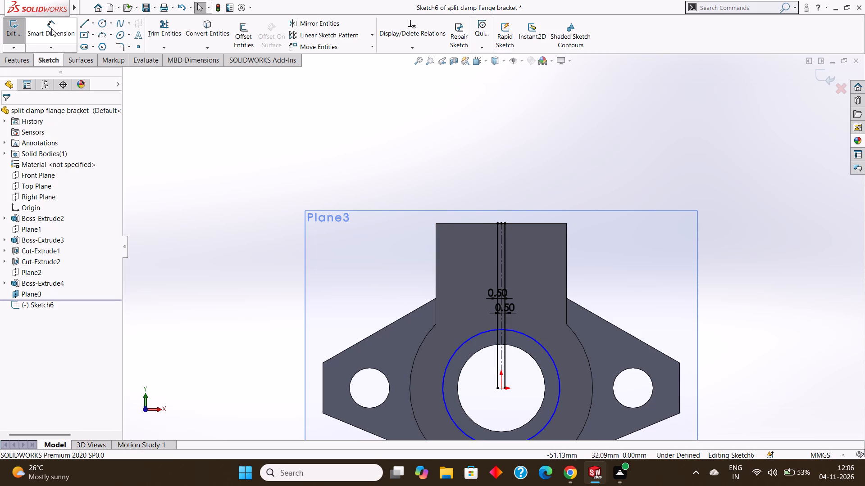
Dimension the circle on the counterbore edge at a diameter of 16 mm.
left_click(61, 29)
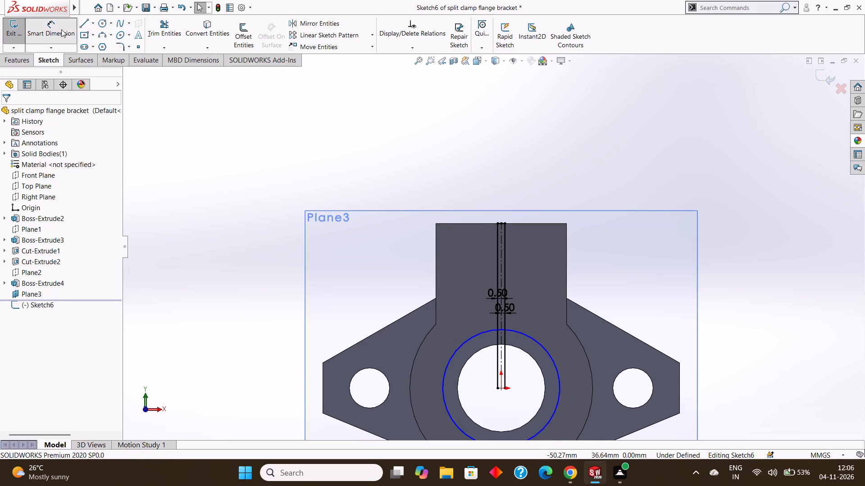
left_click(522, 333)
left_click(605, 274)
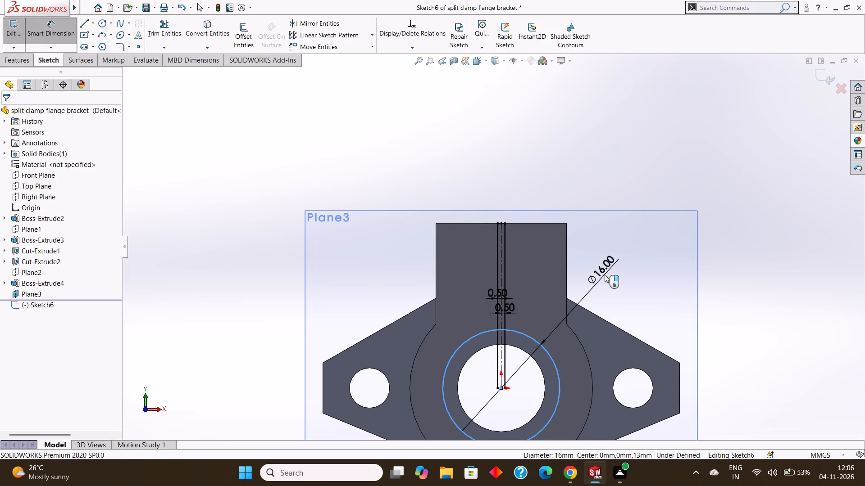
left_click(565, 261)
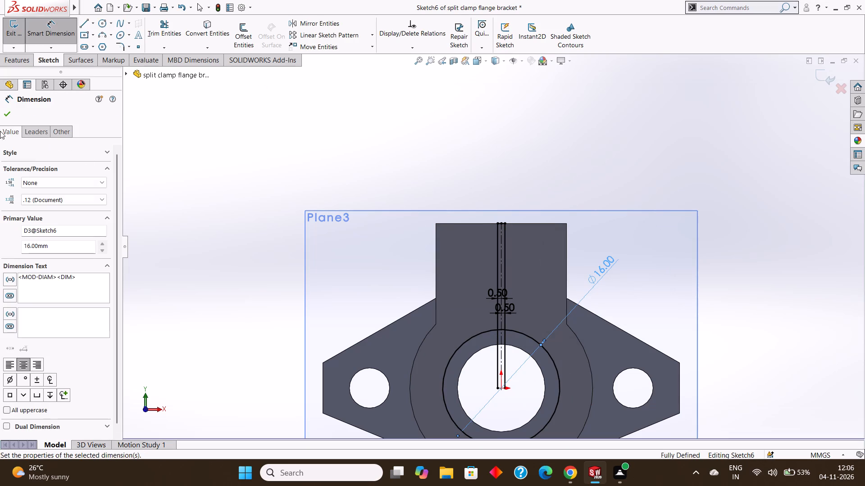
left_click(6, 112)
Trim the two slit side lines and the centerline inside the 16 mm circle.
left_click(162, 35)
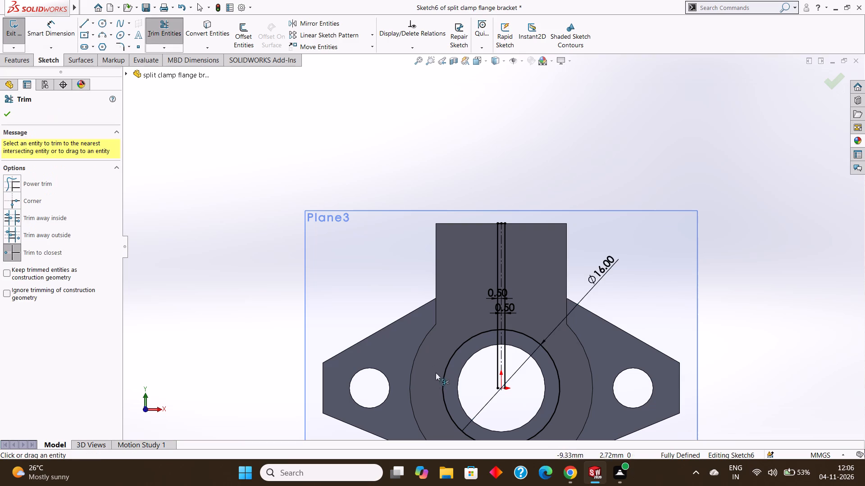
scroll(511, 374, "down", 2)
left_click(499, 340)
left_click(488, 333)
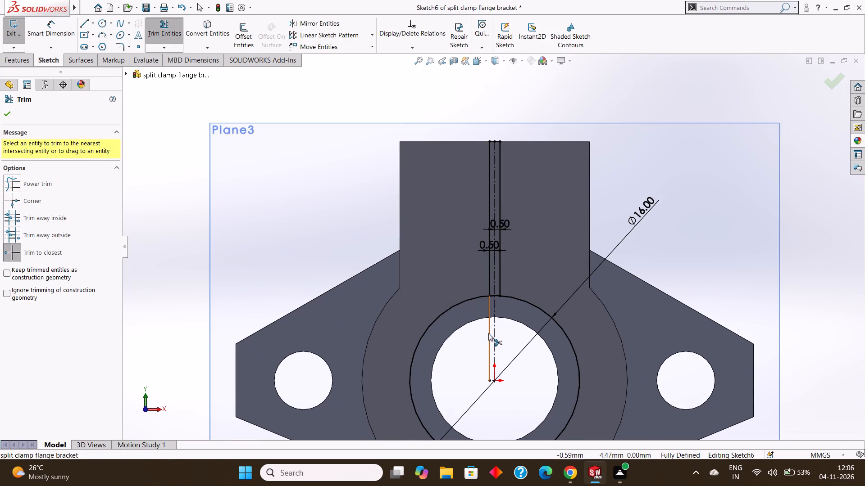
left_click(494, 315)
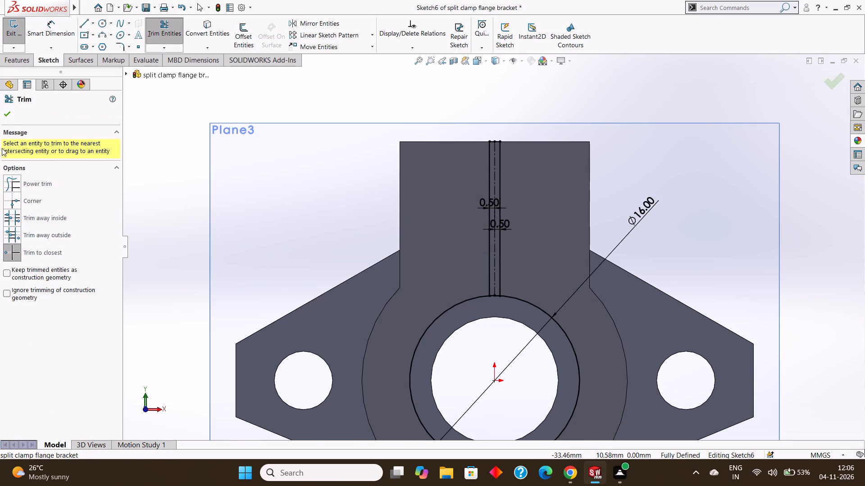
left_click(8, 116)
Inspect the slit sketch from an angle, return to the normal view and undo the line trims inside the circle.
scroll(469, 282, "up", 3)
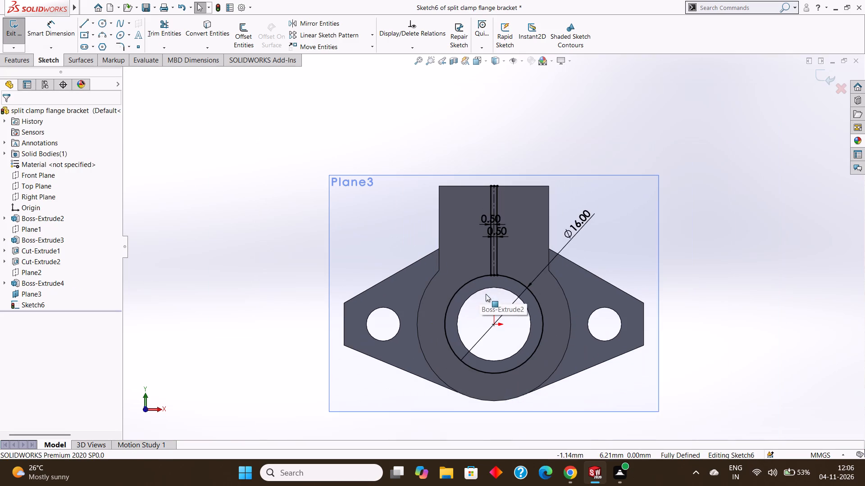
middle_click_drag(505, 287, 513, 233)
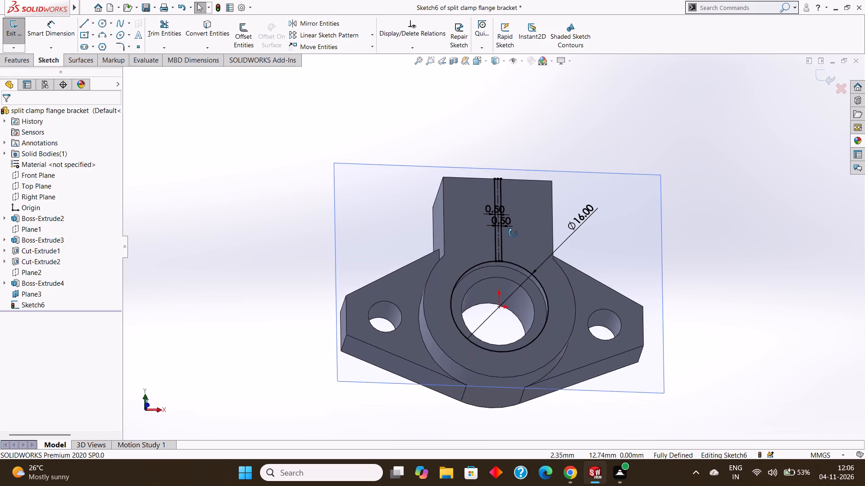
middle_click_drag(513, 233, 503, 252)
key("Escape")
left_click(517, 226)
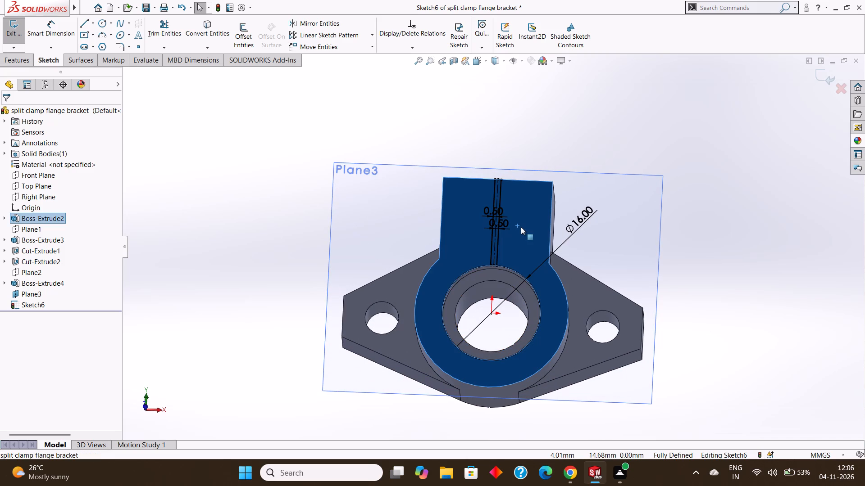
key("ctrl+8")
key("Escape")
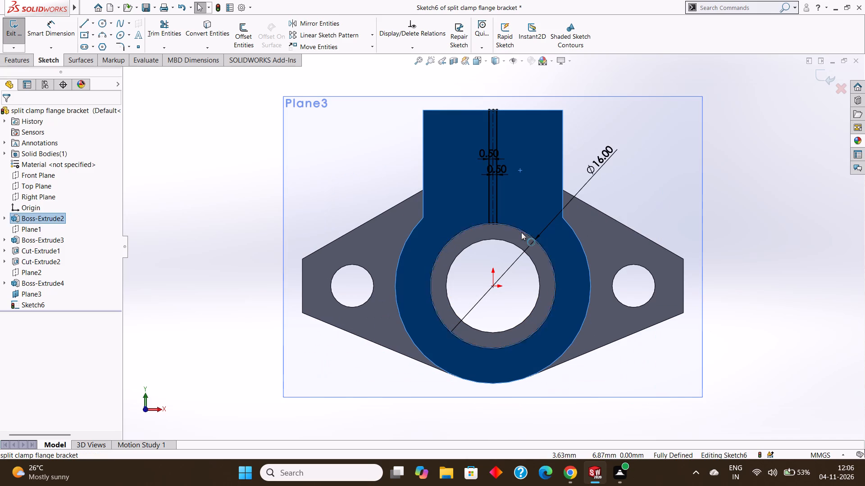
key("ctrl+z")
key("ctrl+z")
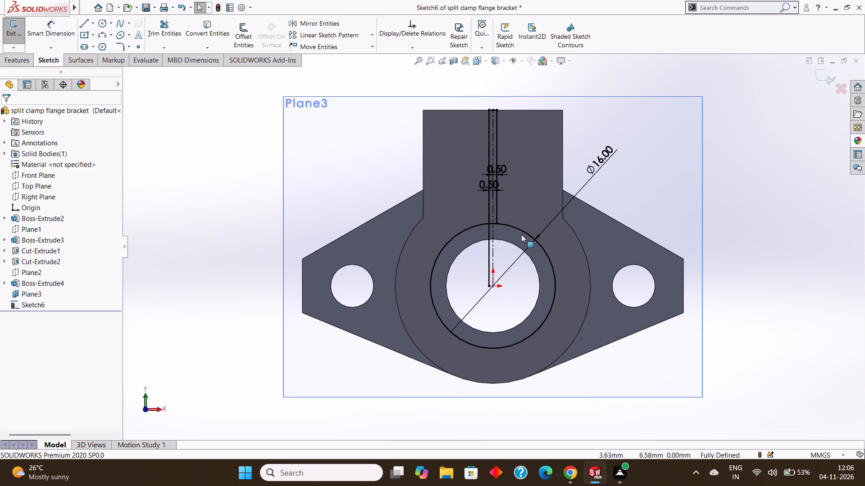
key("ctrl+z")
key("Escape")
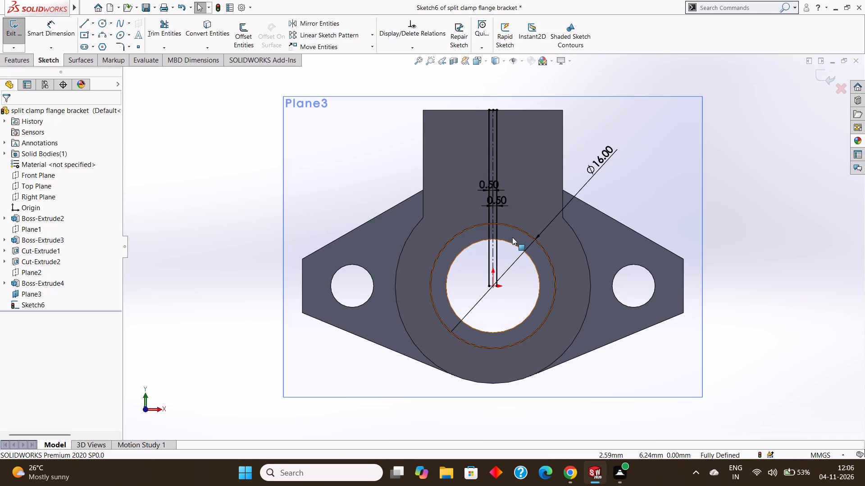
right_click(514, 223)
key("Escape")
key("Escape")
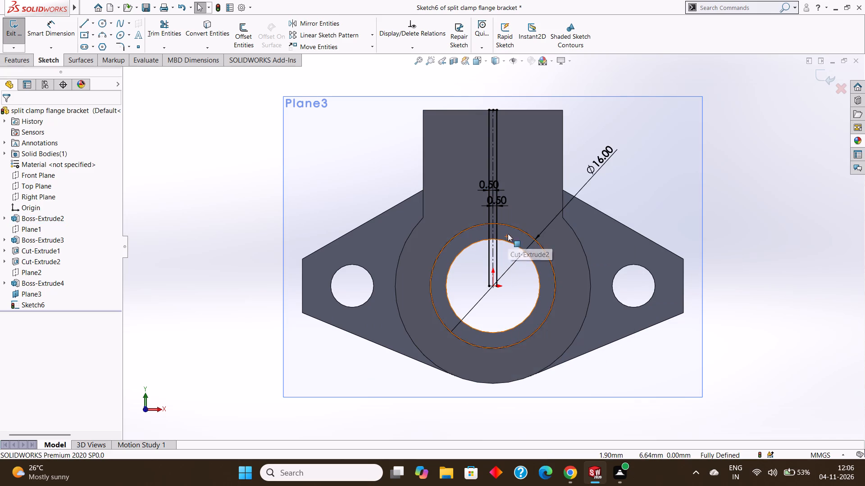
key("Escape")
Trim away the whole 16 mm circle, including its short arc segments between the slit lines.
left_click(168, 27)
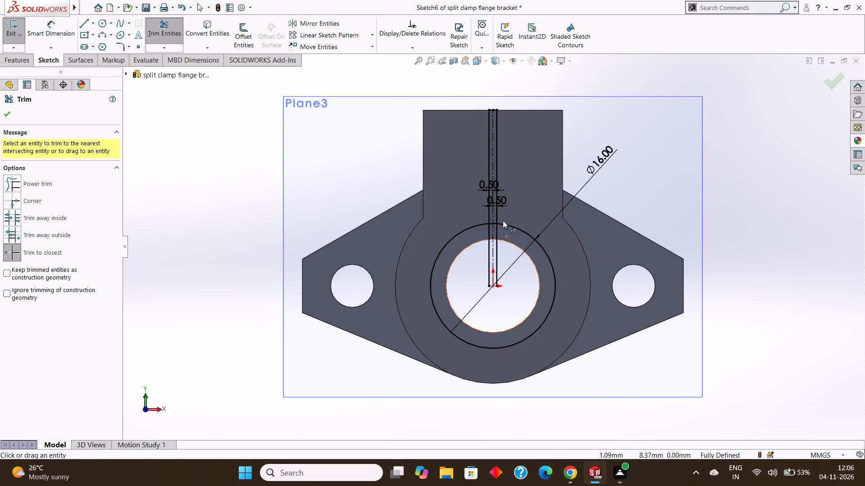
left_click(508, 223)
scroll(489, 223, "down", 9)
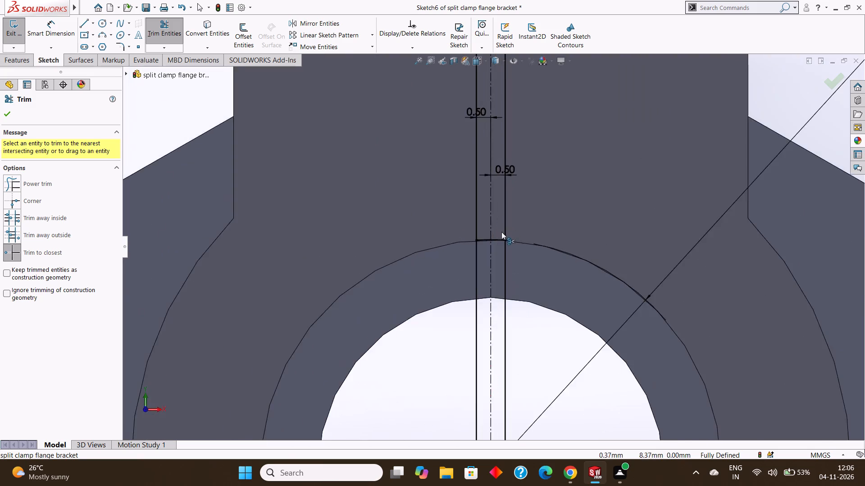
scroll(501, 232, "down", 1)
left_click(494, 247)
left_click(470, 248)
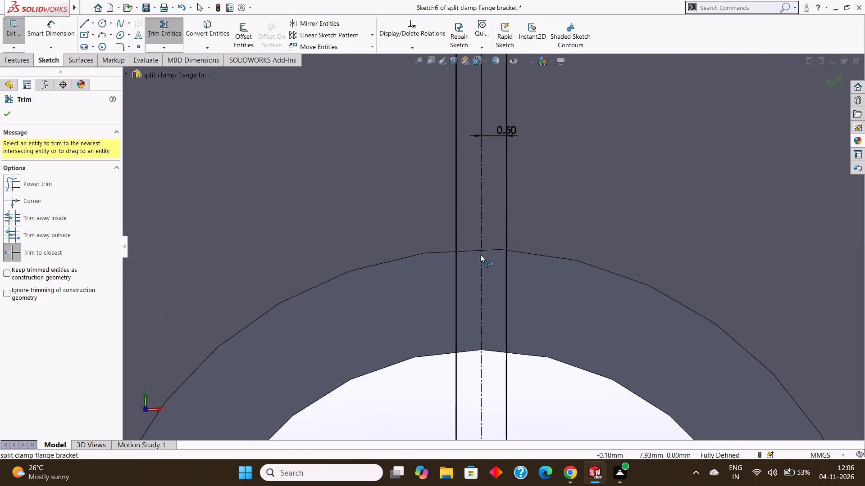
scroll(487, 254, "up", 3)
scroll(531, 277, "up", 5)
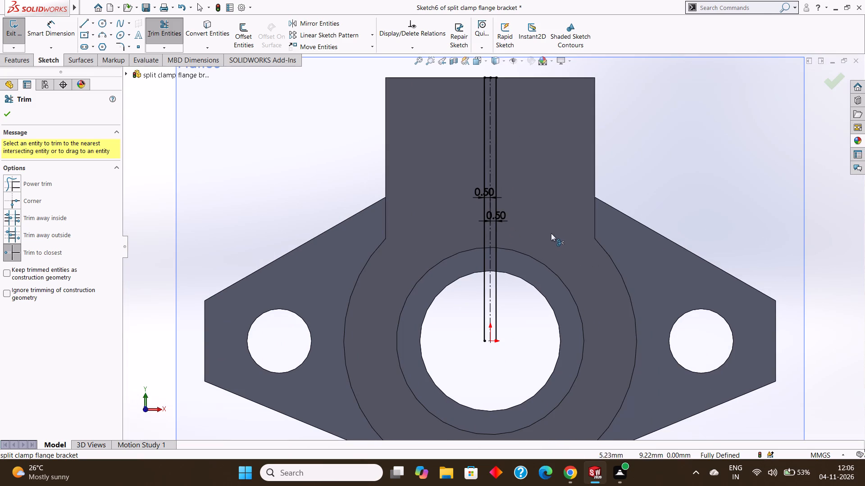
scroll(584, 233, "up", 1)
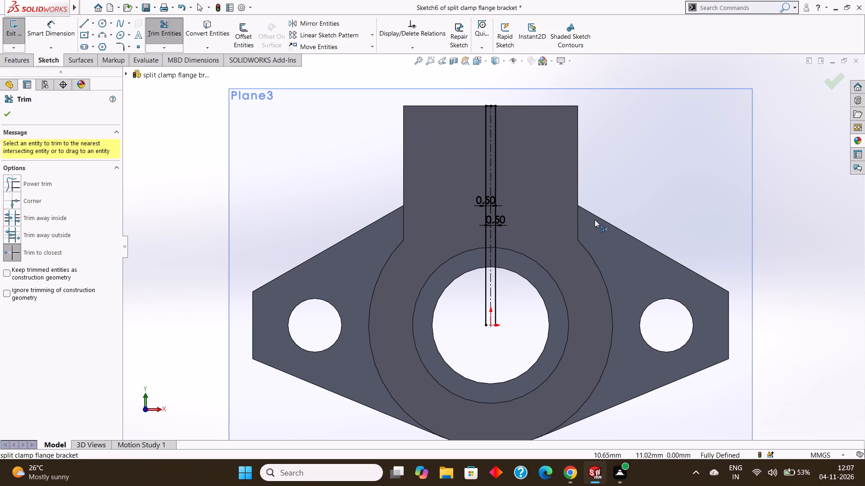
Draw a circle centred on the origin along the bore edge and dimension its diameter as 12 mm.
left_click(105, 22)
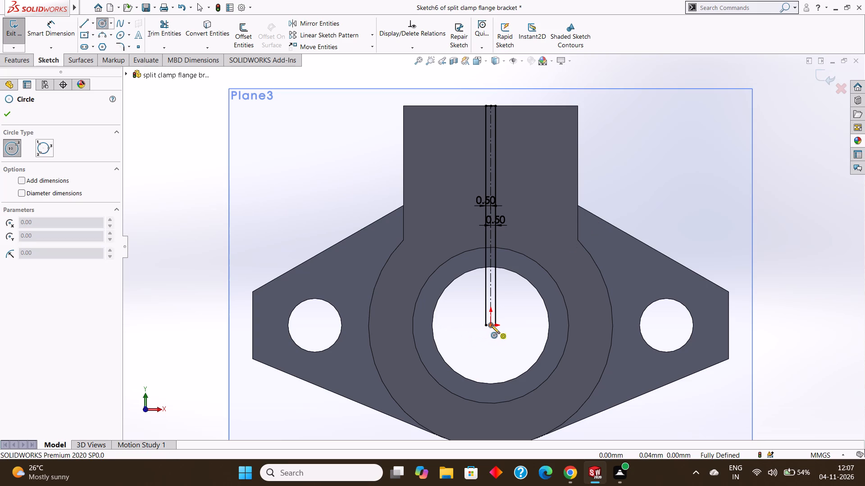
left_click_drag(491, 325, 543, 346)
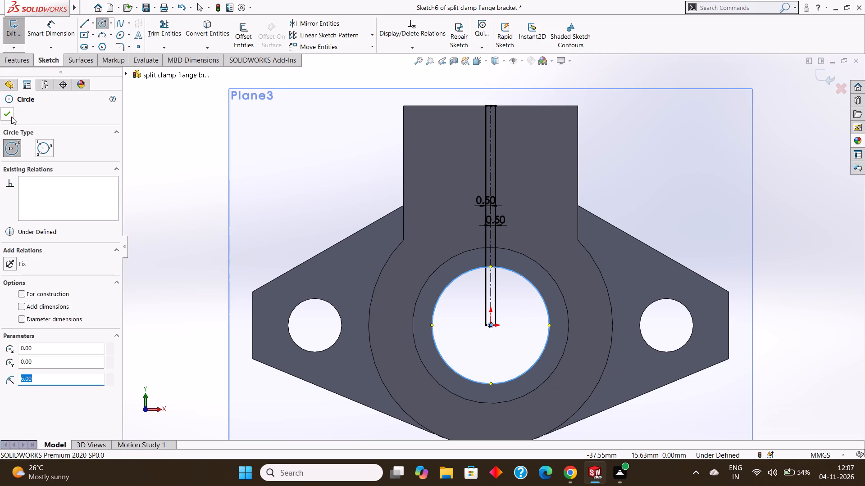
left_click(7, 114)
left_click(56, 28)
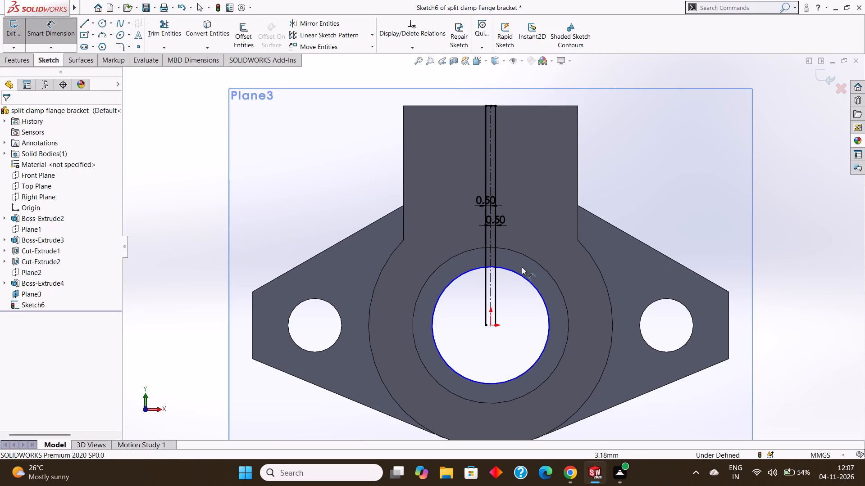
left_click(522, 274)
left_click(621, 178)
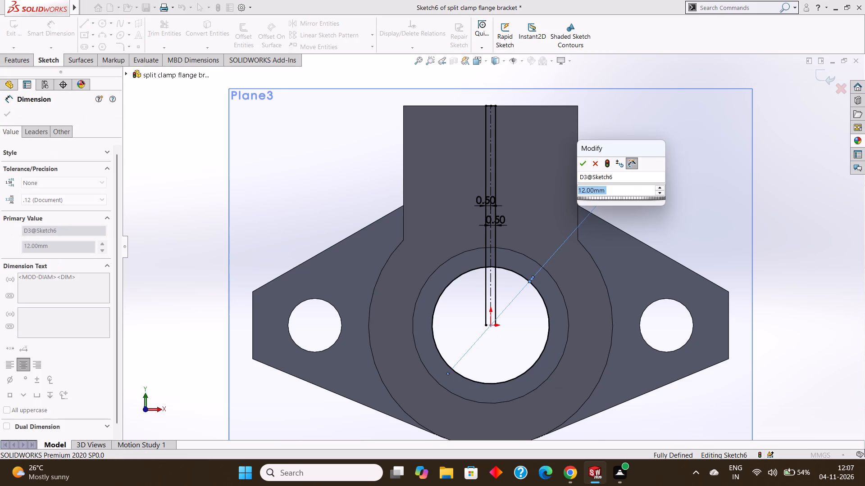
left_click(581, 162)
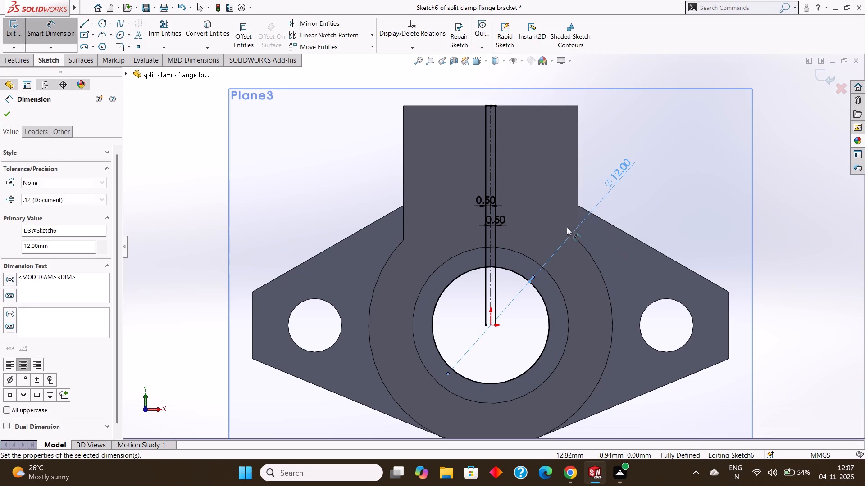
left_click(10, 109)
Trim the two slit side lines and the centerline back to the 12 mm circle, removing their portions inside the bore.
left_click(153, 32)
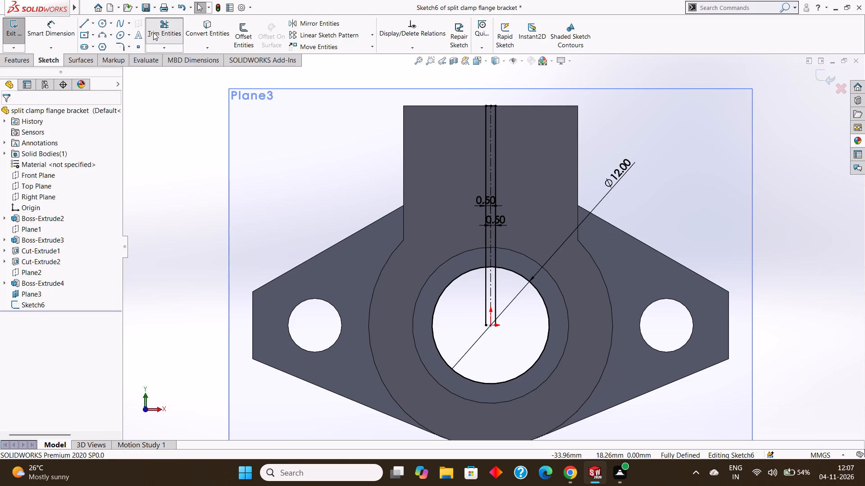
left_click(486, 285)
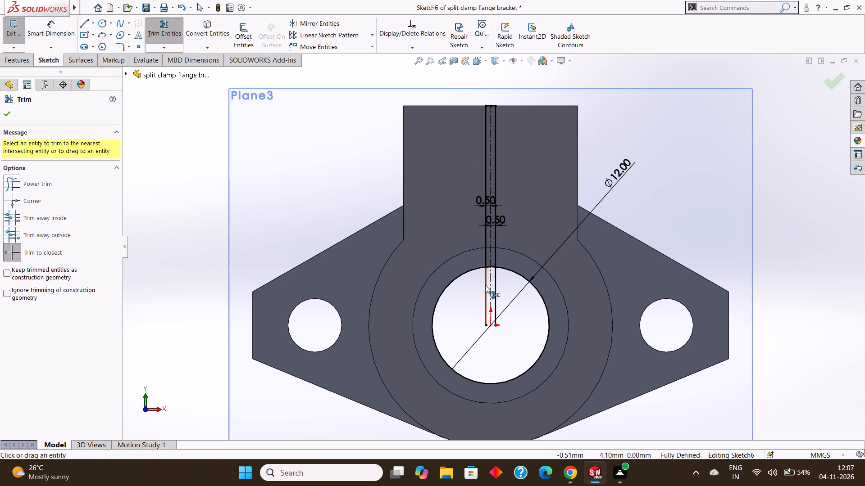
left_click(496, 284)
left_click(487, 278)
left_click(491, 279)
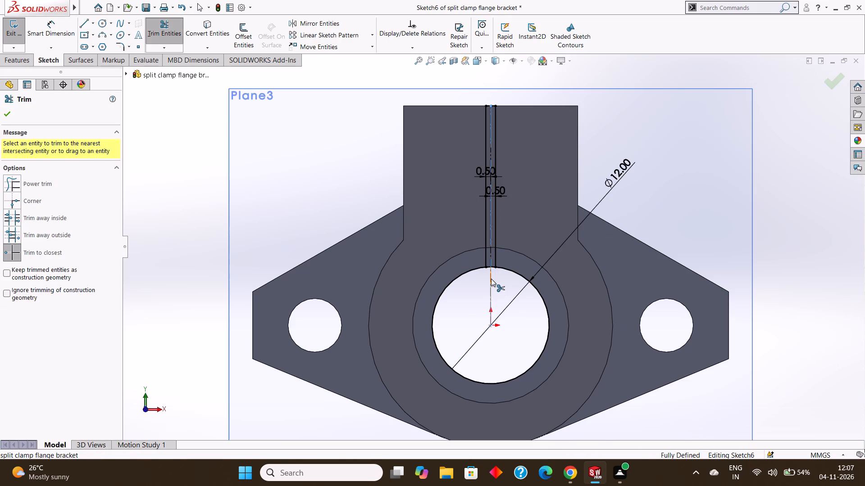
scroll(521, 286, "up", 1)
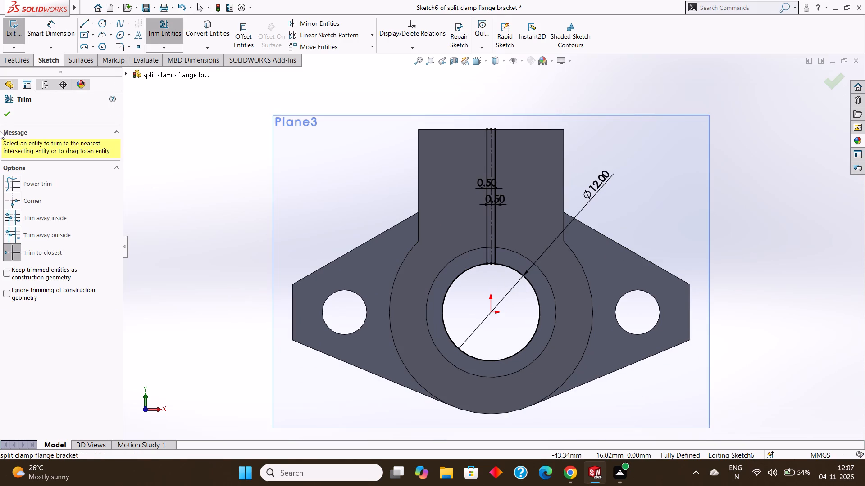
left_click(8, 113)
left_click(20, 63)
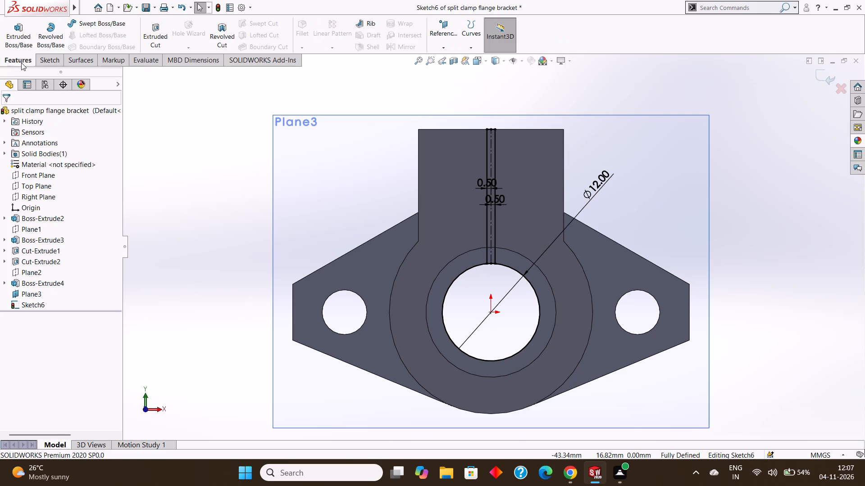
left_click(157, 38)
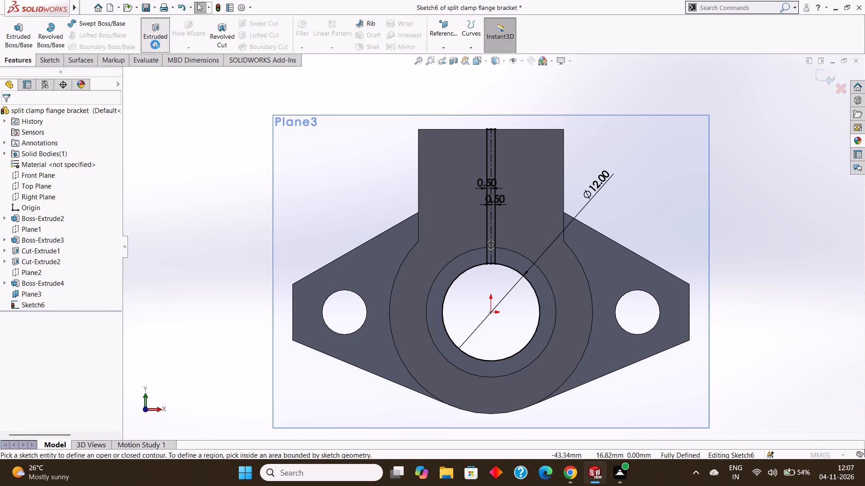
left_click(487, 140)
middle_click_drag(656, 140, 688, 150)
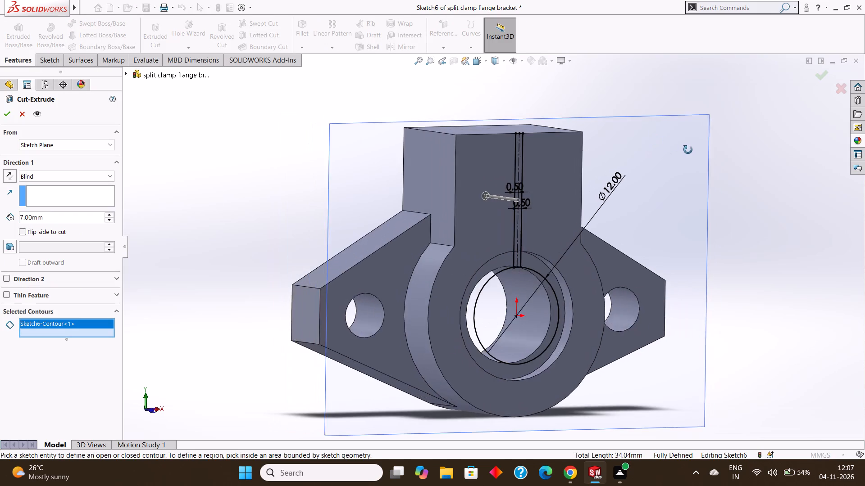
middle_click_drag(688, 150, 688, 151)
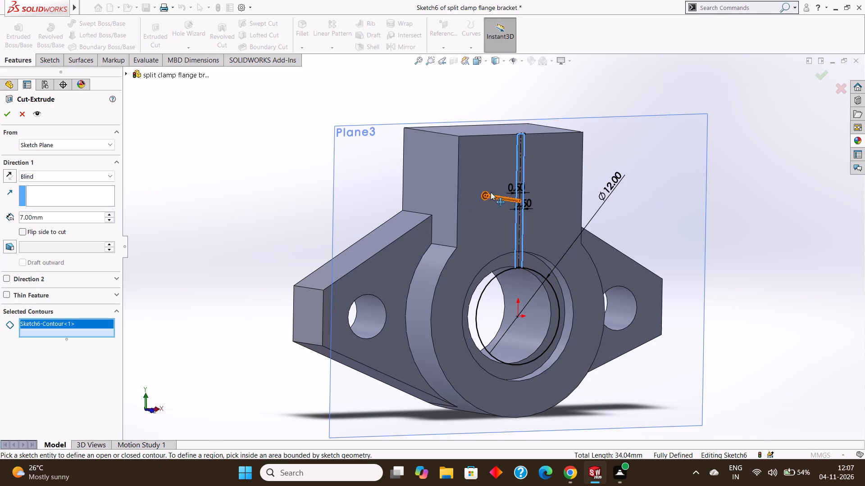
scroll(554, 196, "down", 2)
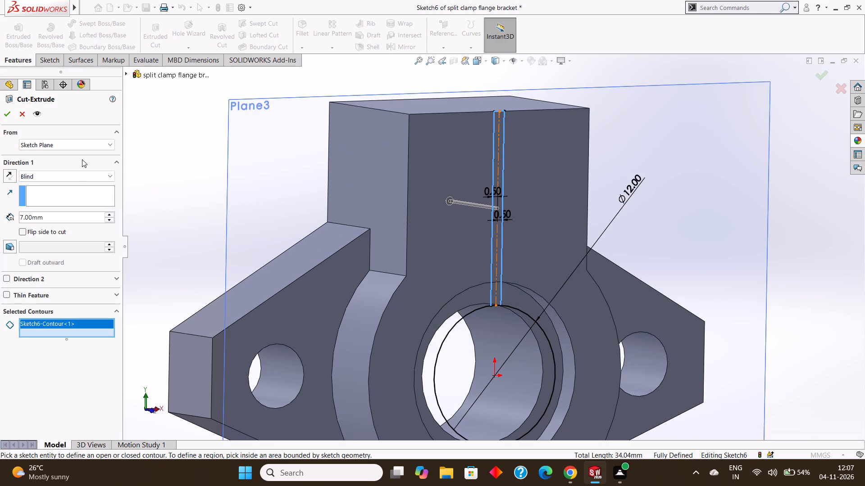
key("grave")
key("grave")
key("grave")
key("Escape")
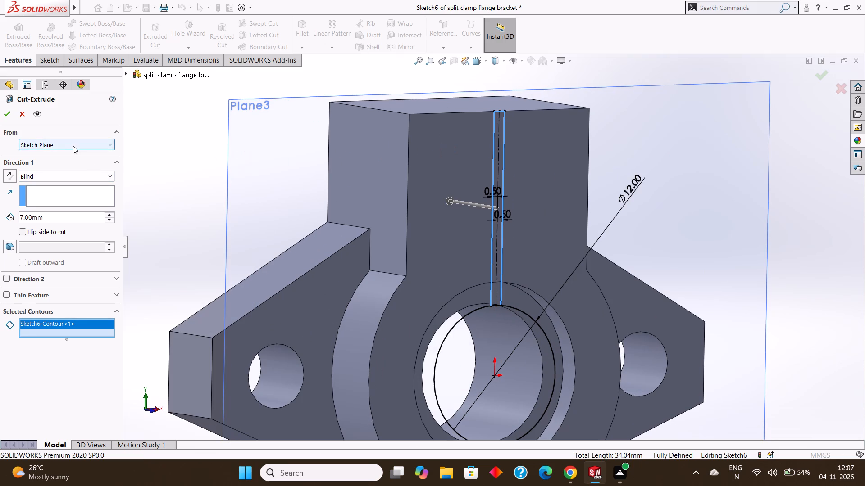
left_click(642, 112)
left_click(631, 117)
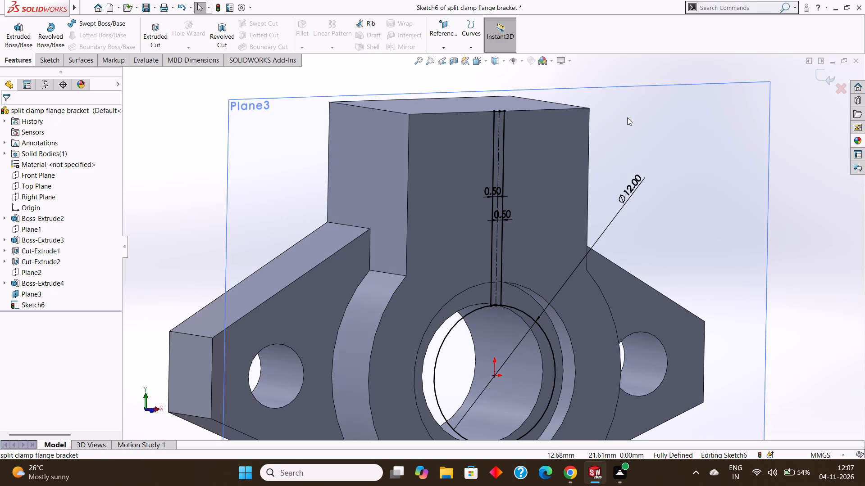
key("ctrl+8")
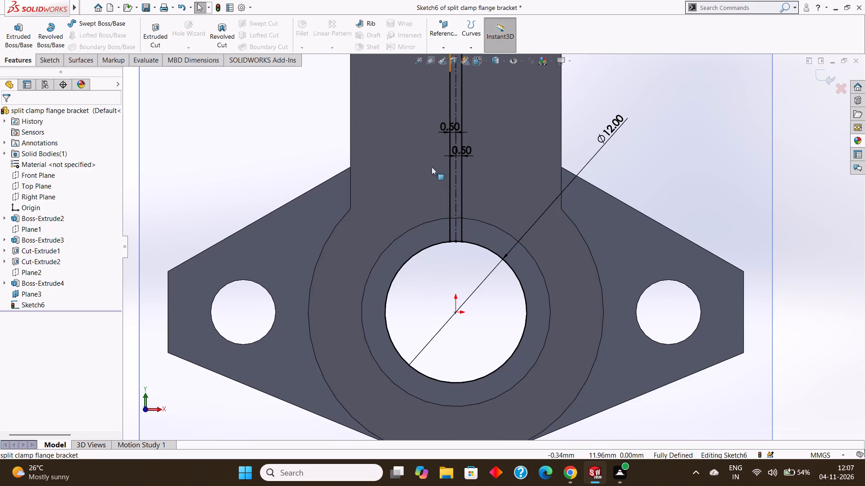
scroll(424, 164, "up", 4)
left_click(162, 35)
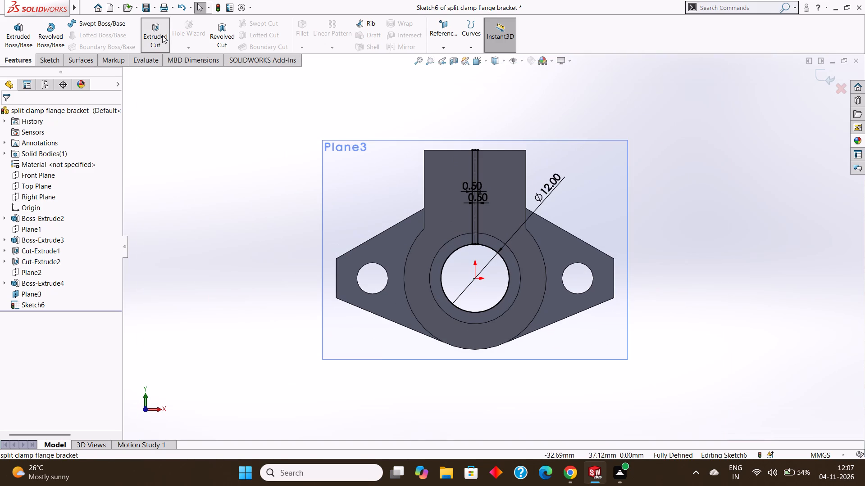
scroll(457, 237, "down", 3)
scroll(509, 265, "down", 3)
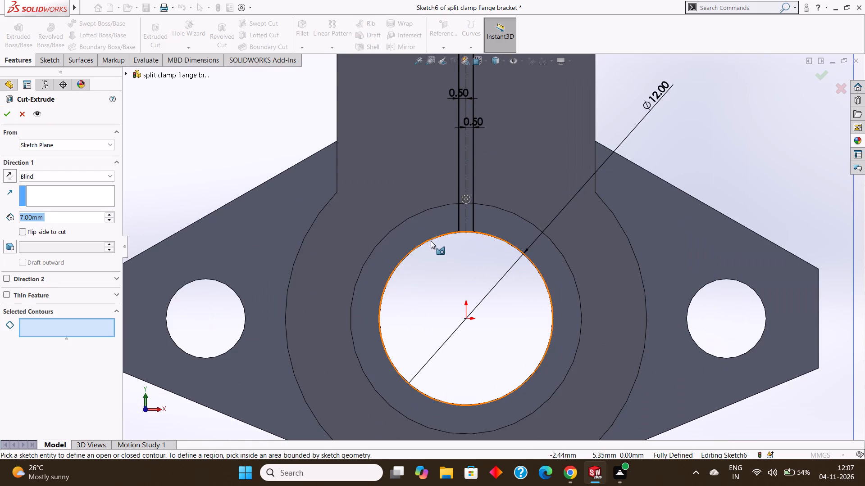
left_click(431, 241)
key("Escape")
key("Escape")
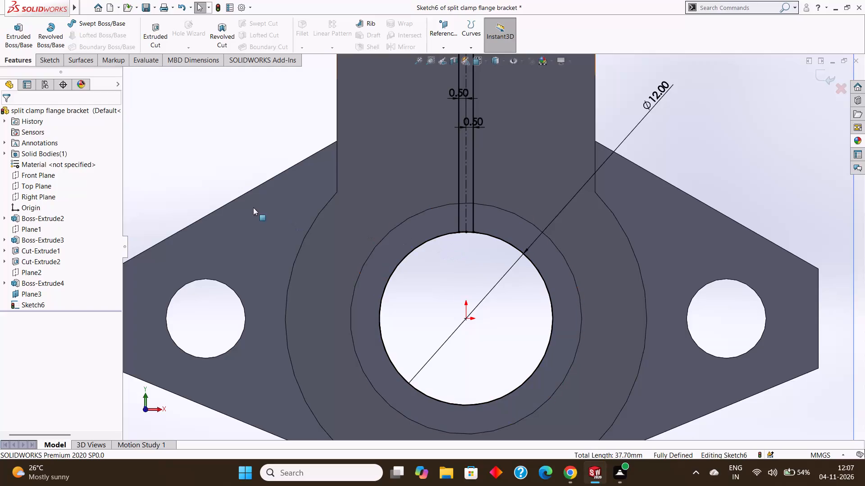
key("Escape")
Trim the 12 mm circle outside the slit, keeping only the short arc that closes the profile between the two side lines.
left_click(48, 54)
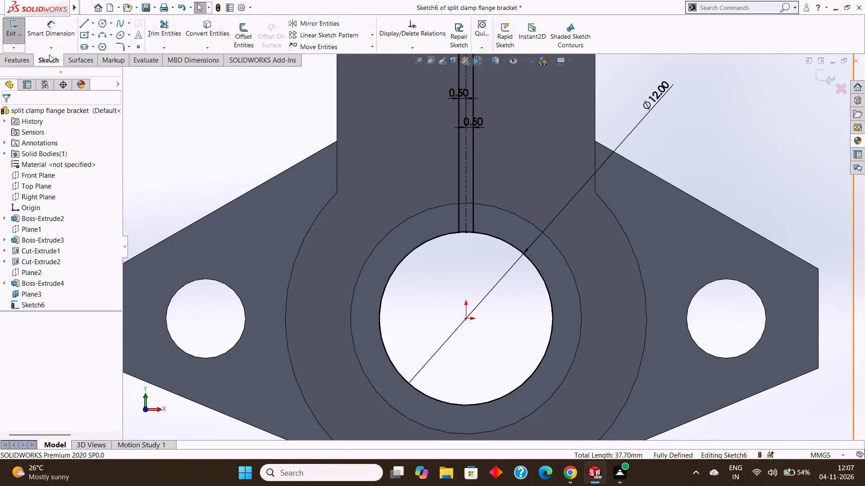
left_click(160, 21)
left_click(419, 246)
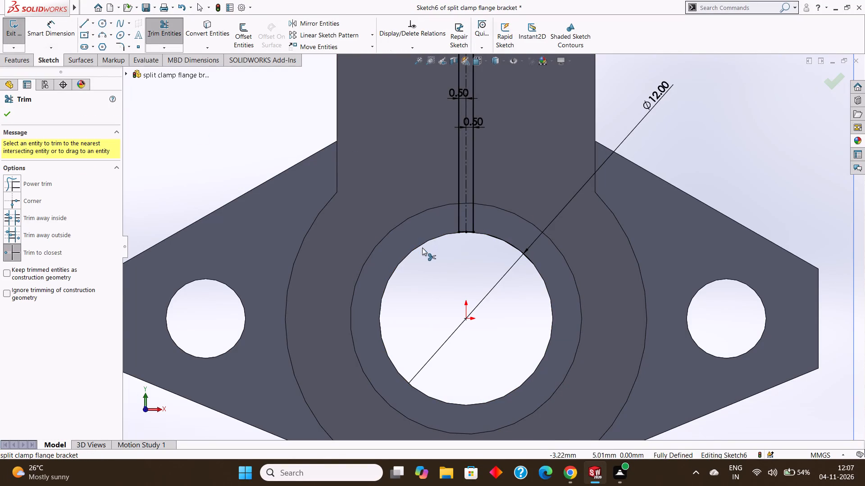
scroll(483, 242, "up", 2)
key("Escape")
Extrude-cut the closed slit profile with the Through All end condition, splitting the upper block down to the bore.
scroll(481, 241, "up", 2)
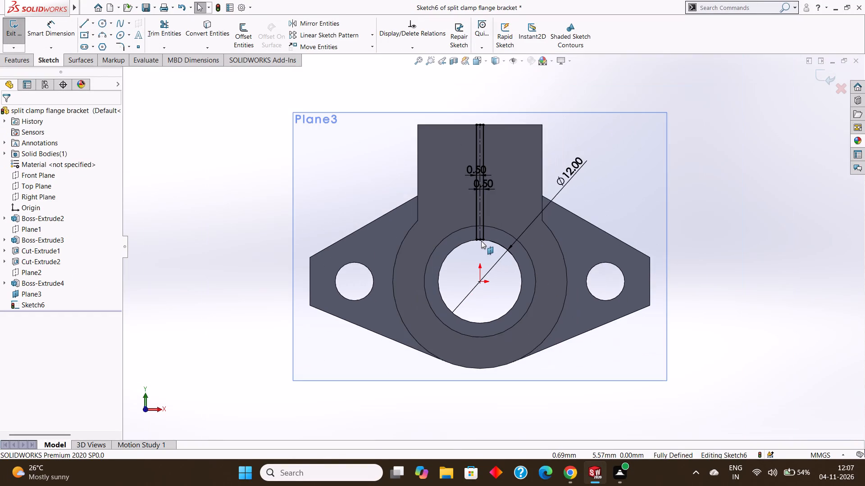
scroll(486, 164, "down", 2)
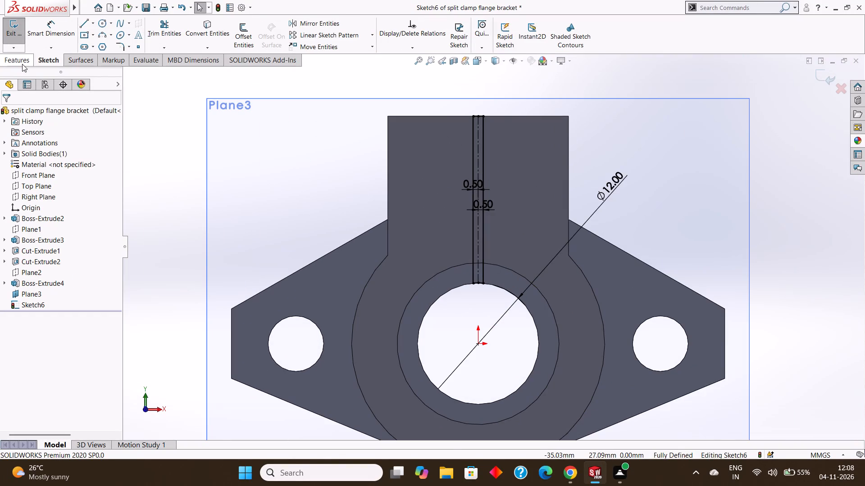
left_click(22, 63)
left_click(147, 41)
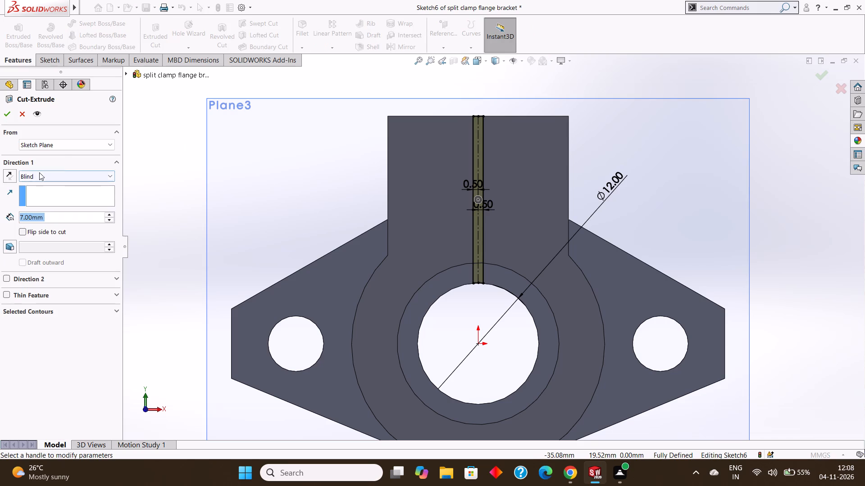
left_click(56, 174)
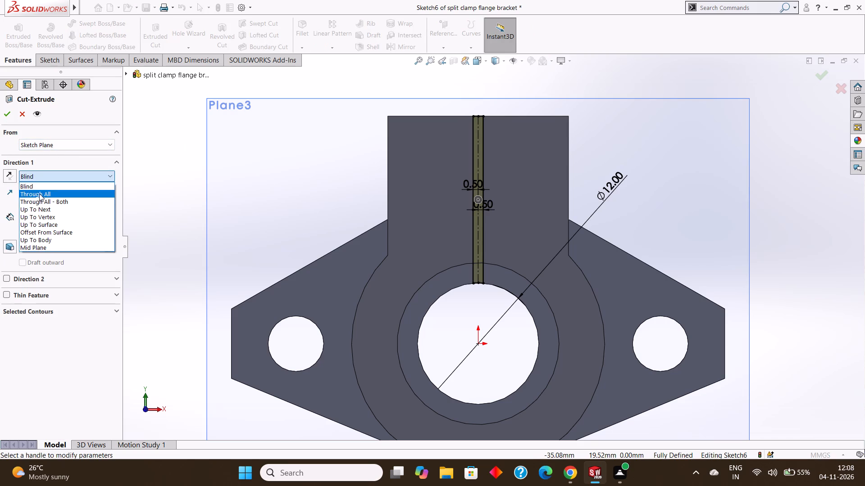
left_click(39, 193)
middle_click_drag(259, 157, 288, 198)
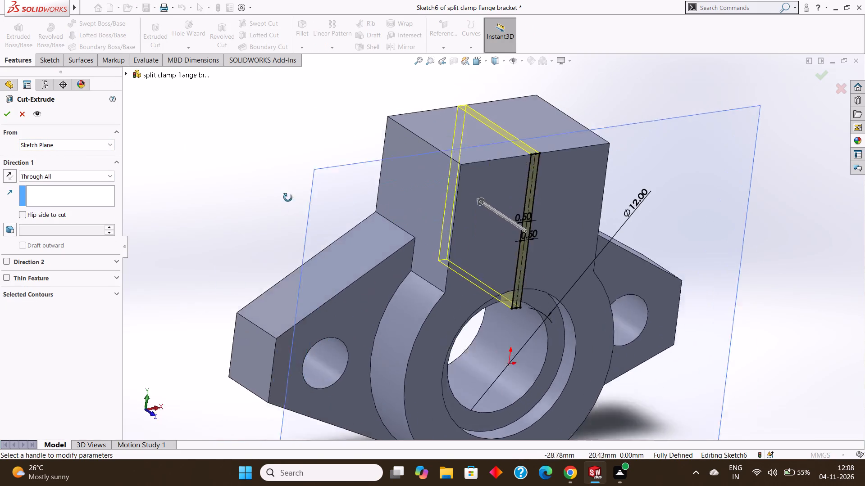
middle_click_drag(288, 198, 281, 172)
left_click(6, 112)
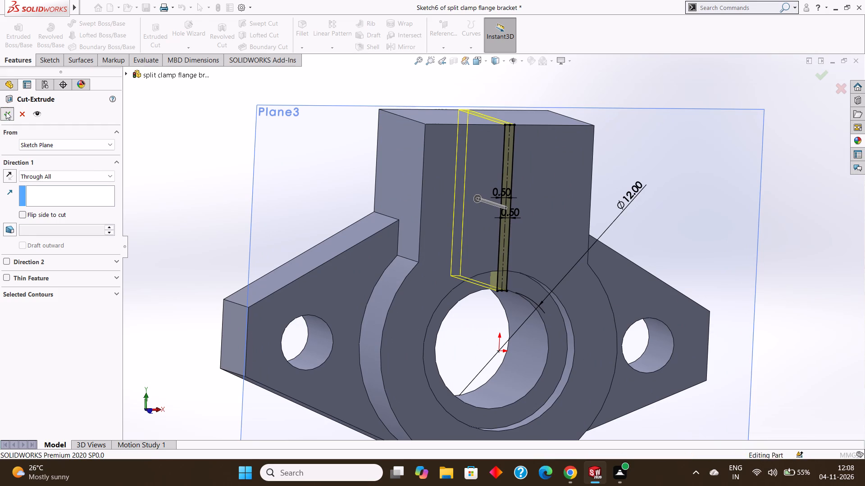
Examine the slit through the upper block and the bore from several angles.
left_click(321, 161)
middle_click_drag(297, 156, 261, 143)
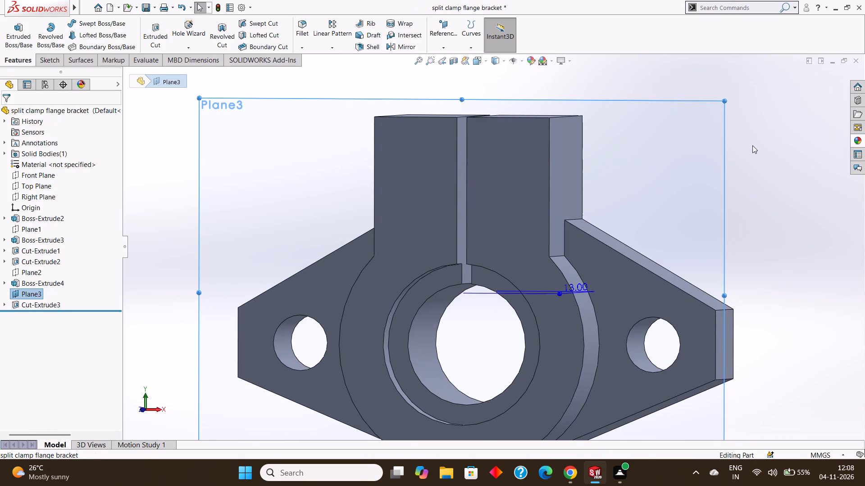
middle_click_drag(678, 146, 715, 181)
scroll(717, 176, "up", 2)
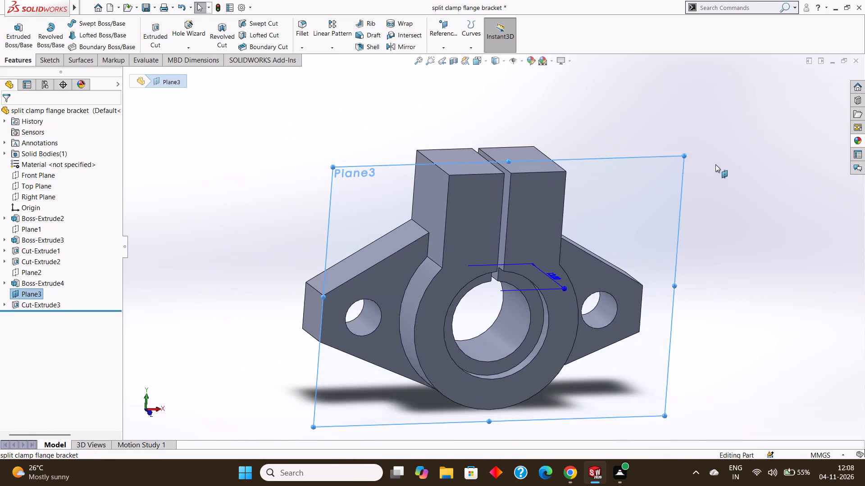
scroll(715, 164, "up", 1)
middle_click_drag(714, 163, 706, 136)
middle_click_drag(706, 170, 691, 145)
scroll(691, 145, "up", 1)
middle_click_drag(703, 179, 711, 184)
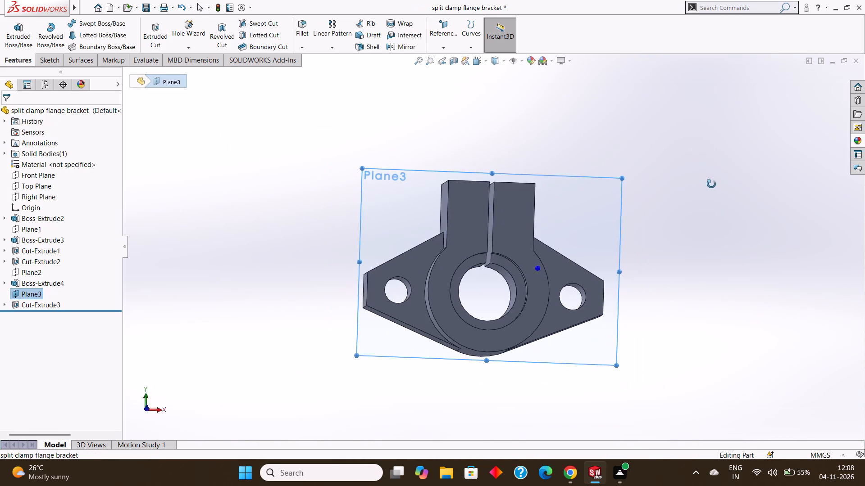
middle_click_drag(711, 184, 712, 185)
middle_click_drag(713, 185, 697, 172)
middle_click_drag(697, 177, 678, 176)
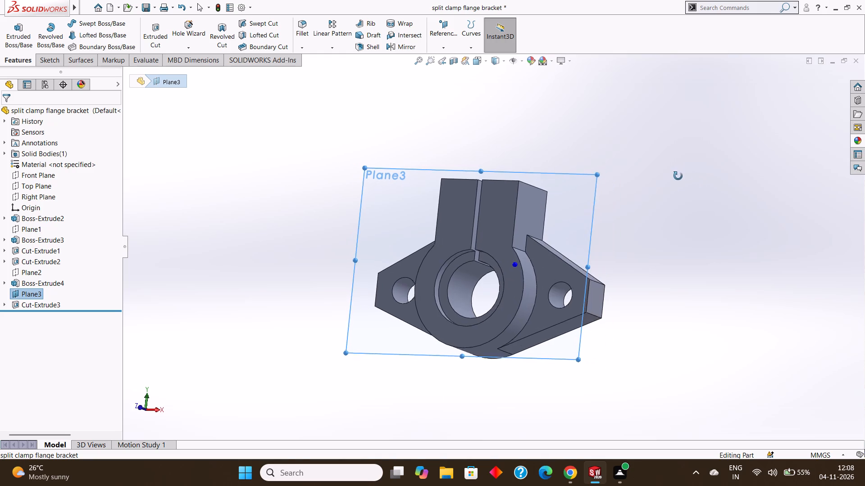
middle_click_drag(678, 176, 693, 181)
Hide the 13 mm offset plane used for the slit sketch.
right_click(578, 188)
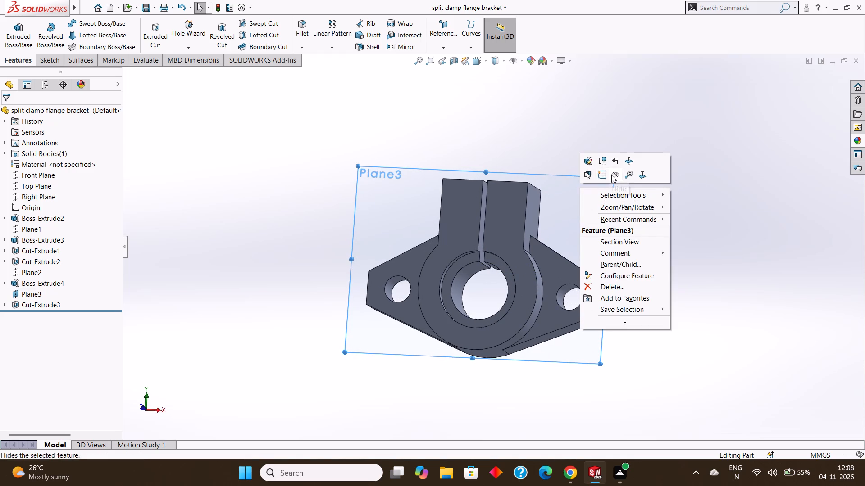
left_click(611, 175)
Start a new sketch on the +X side face of the upper block and view it face-on.
middle_click_drag(651, 202, 626, 191)
left_click(526, 202)
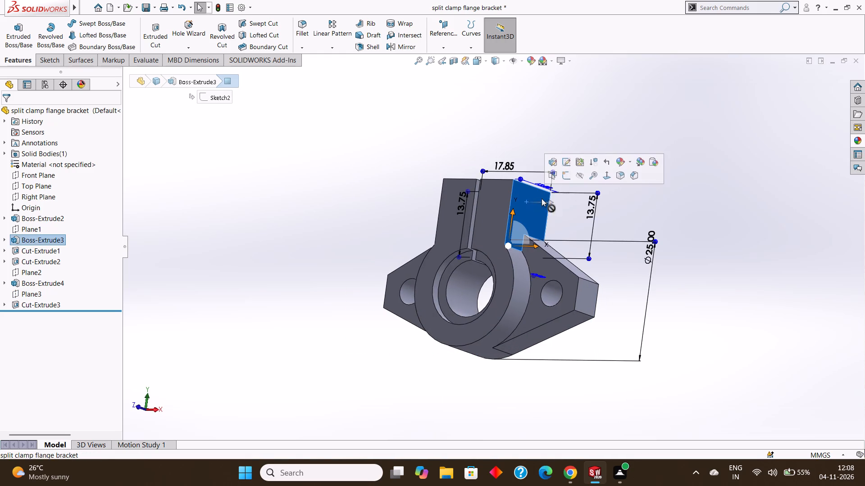
left_click(566, 175)
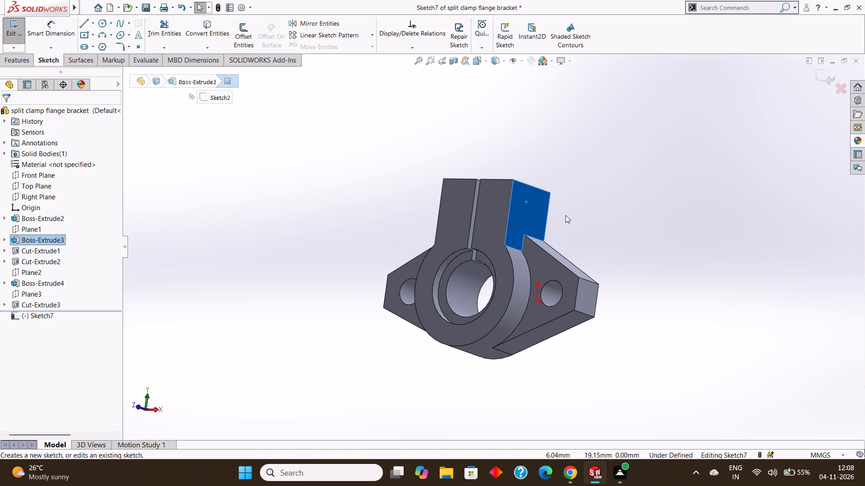
key("ctrl+8")
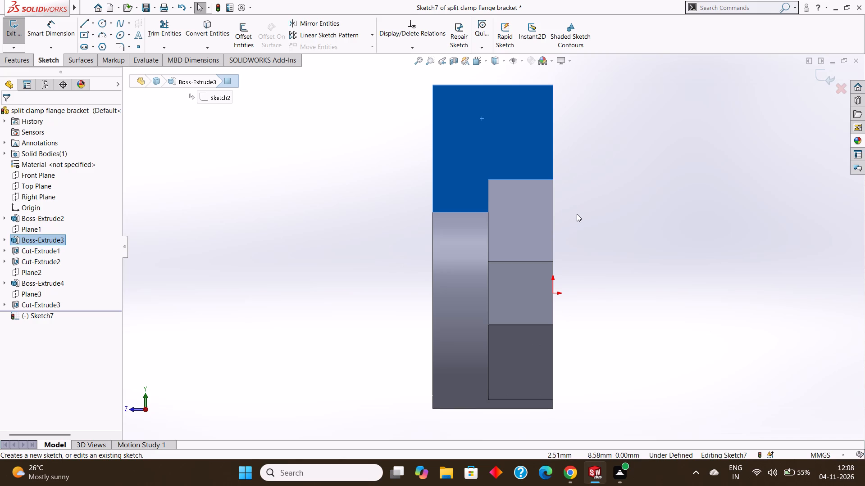
key("Escape")
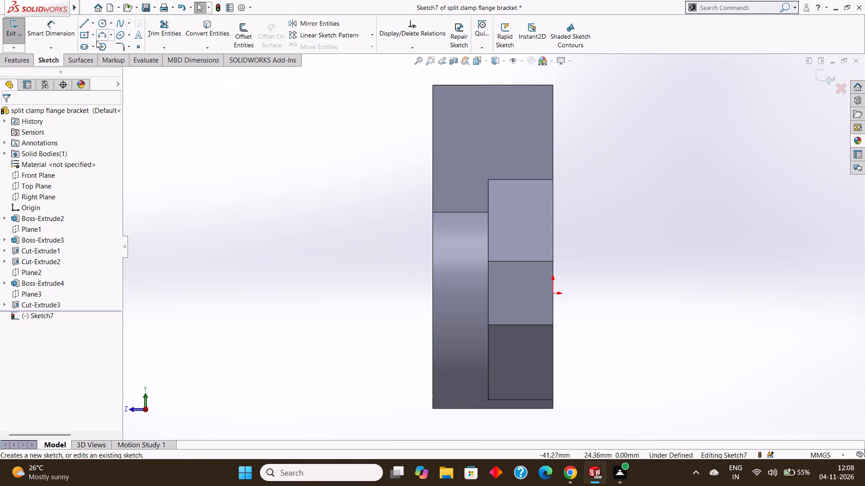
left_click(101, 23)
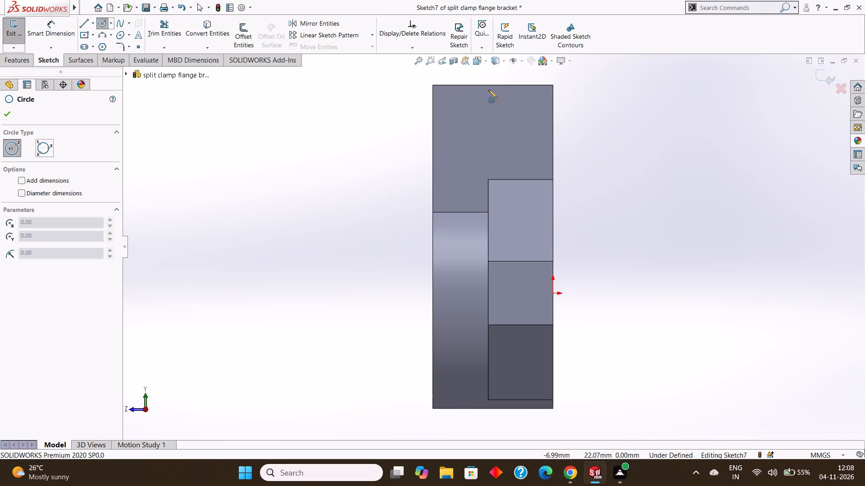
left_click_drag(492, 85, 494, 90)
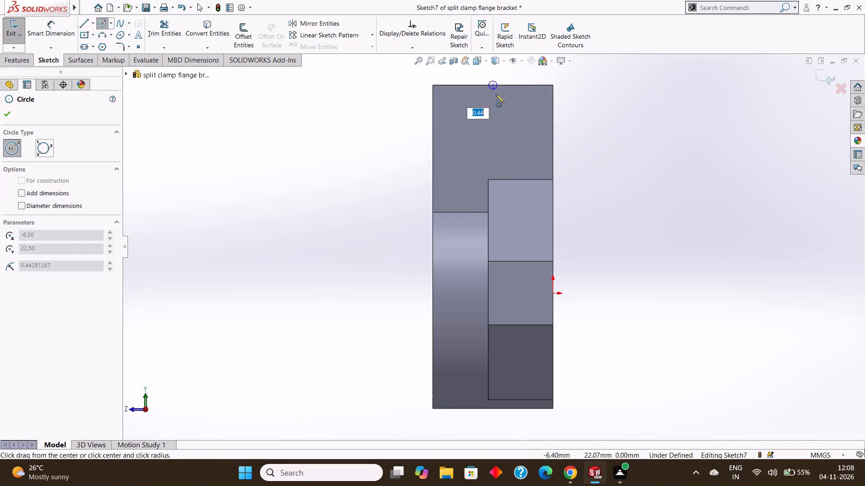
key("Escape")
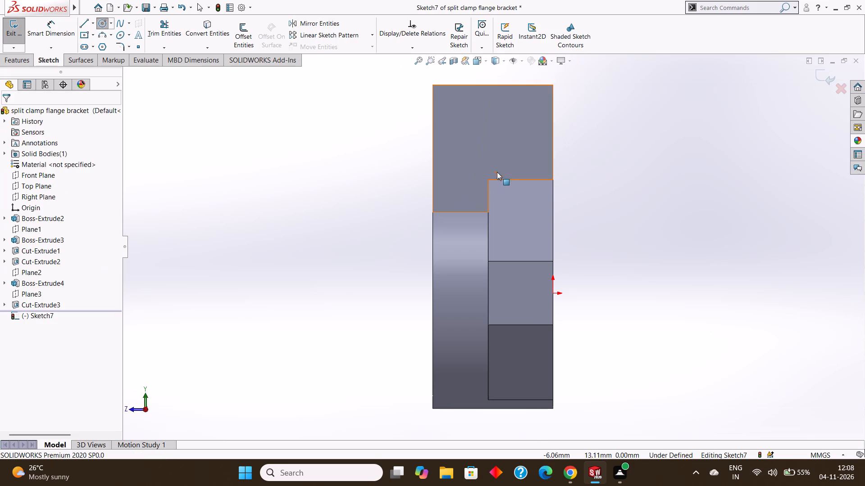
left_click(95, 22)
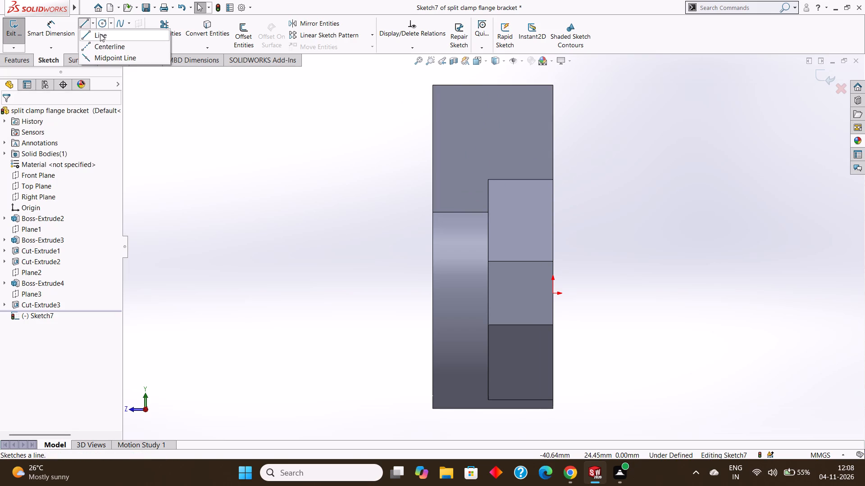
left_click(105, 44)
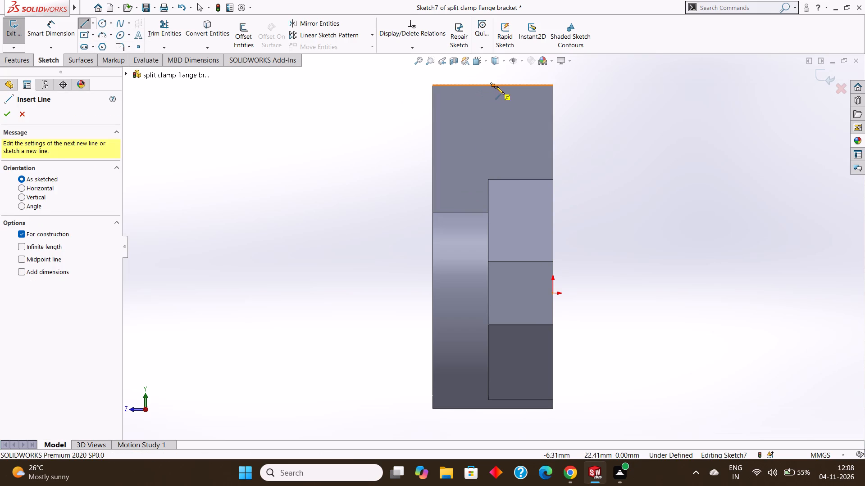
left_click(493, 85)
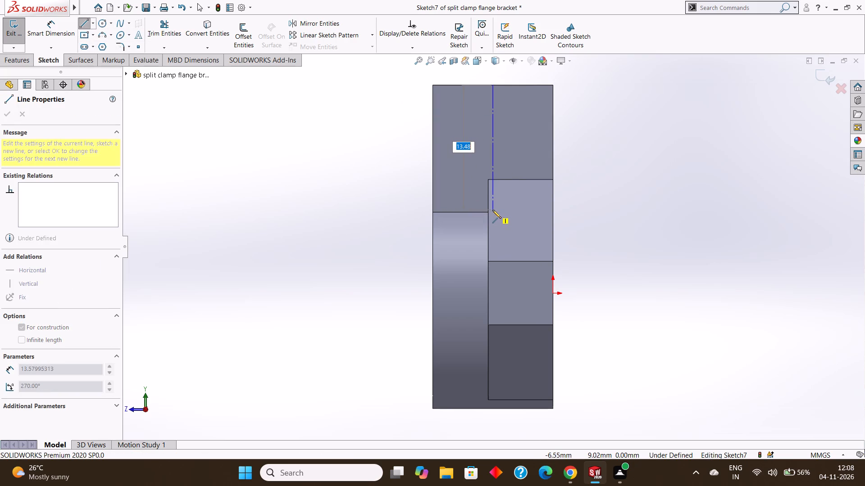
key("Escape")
Sketch a vertical centerline about 13.75 mm down from the midpoint of the side face's top edge, continuing 6.5 mm horizontally to the face's corner.
middle_click_drag(657, 174, 677, 174)
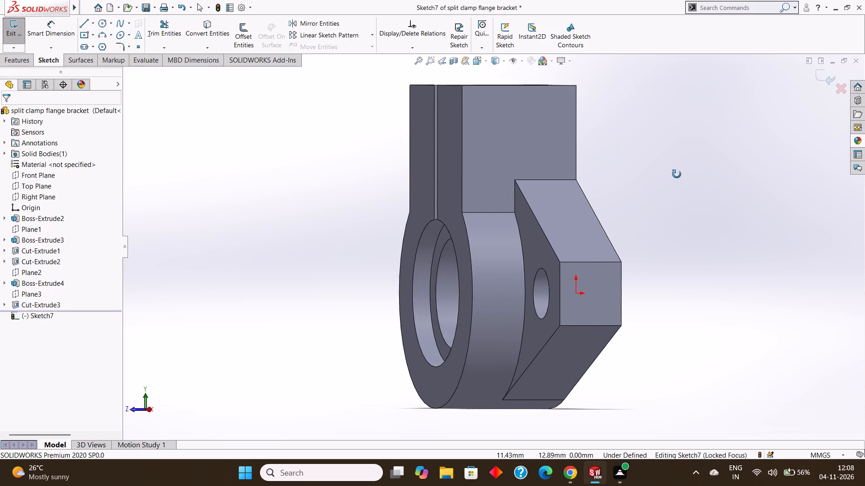
middle_click_drag(677, 174, 678, 174)
left_click(525, 101)
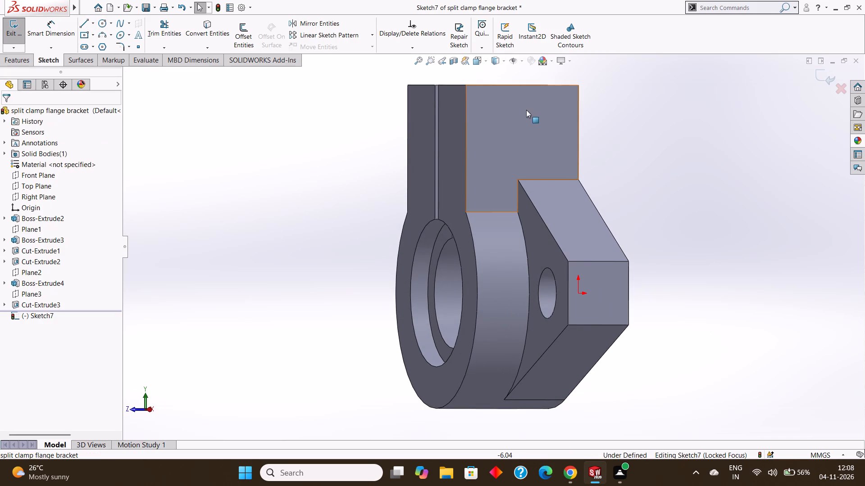
left_click(526, 110)
key("ctrl+8")
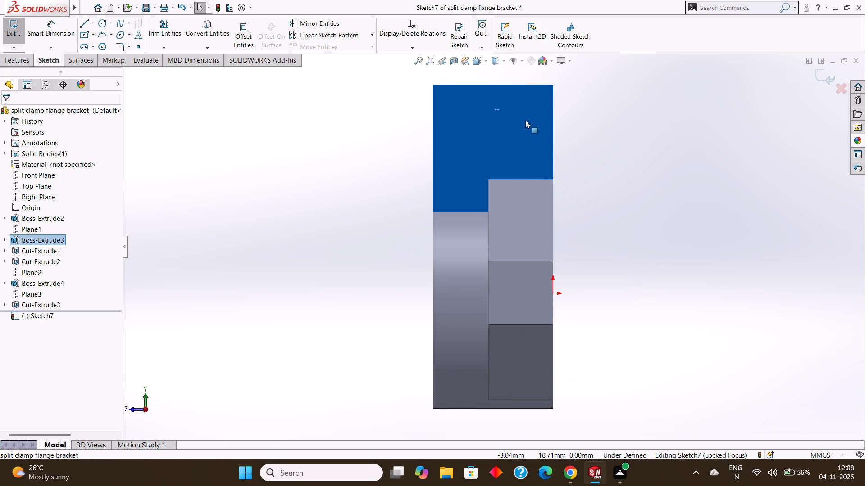
key("Escape")
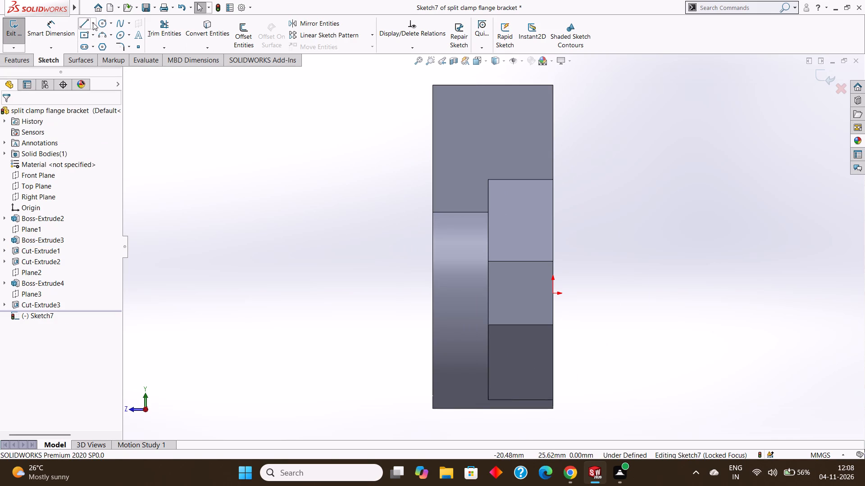
left_click(94, 22)
left_click(105, 46)
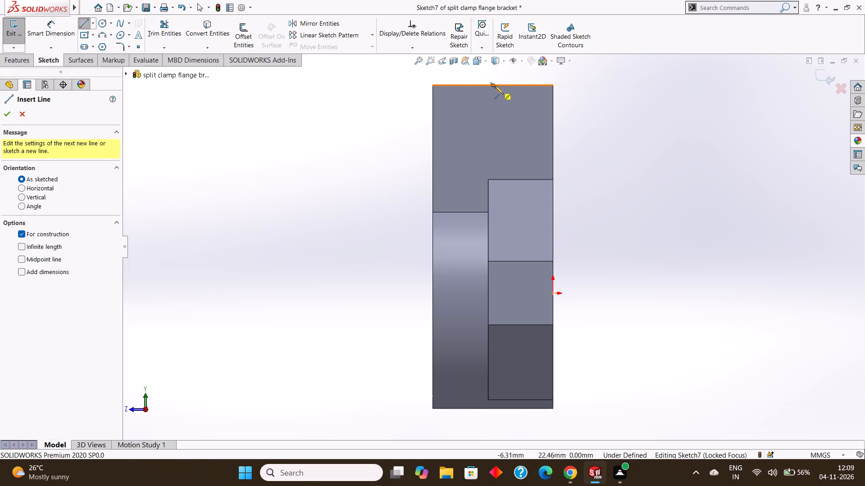
left_click(495, 85)
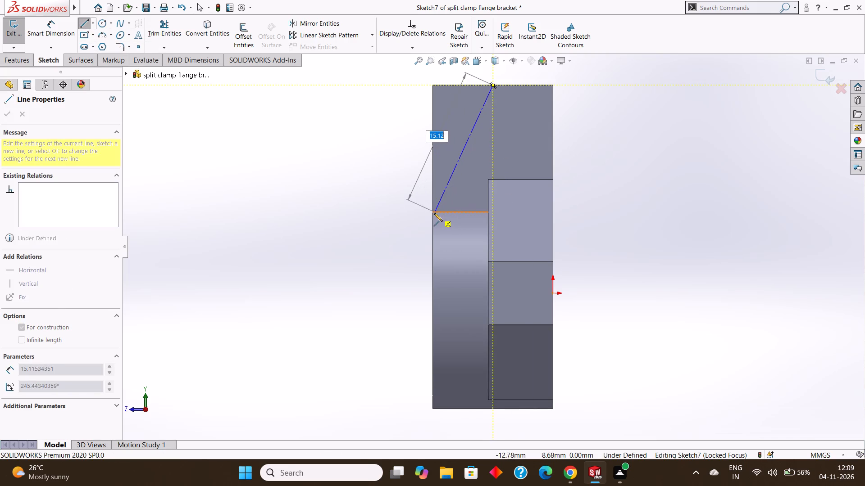
left_click(493, 212)
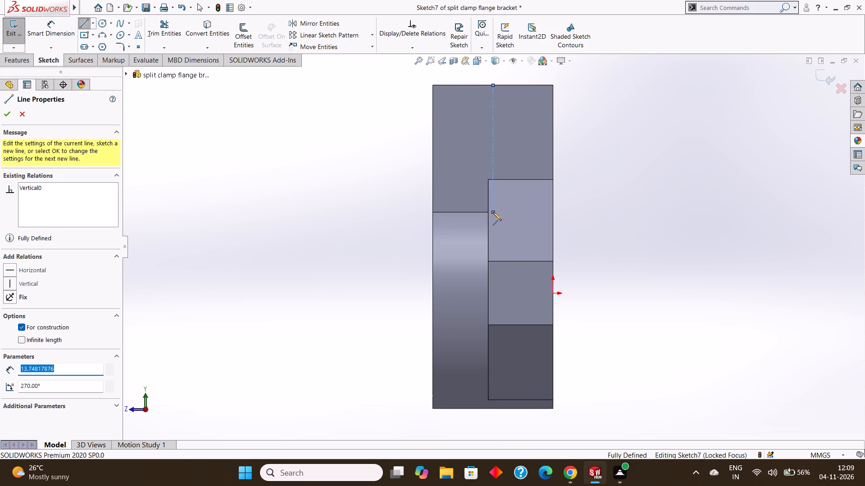
left_click(433, 211)
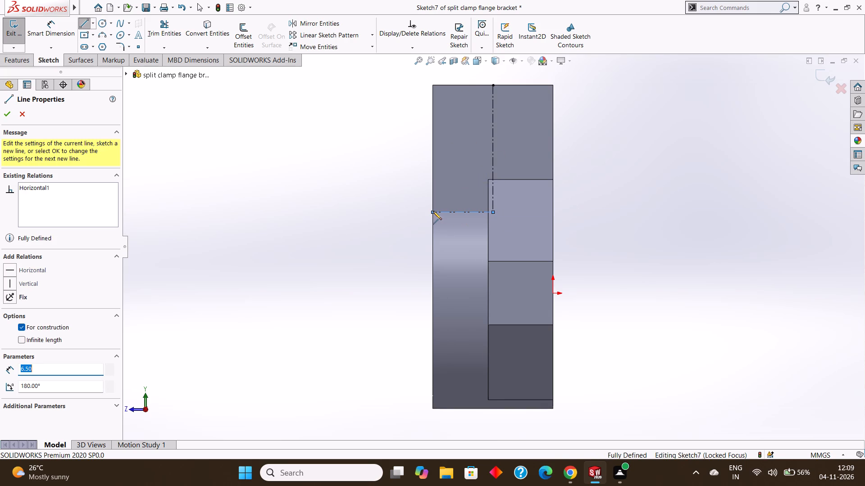
key("Escape")
scroll(514, 183, "up", 1)
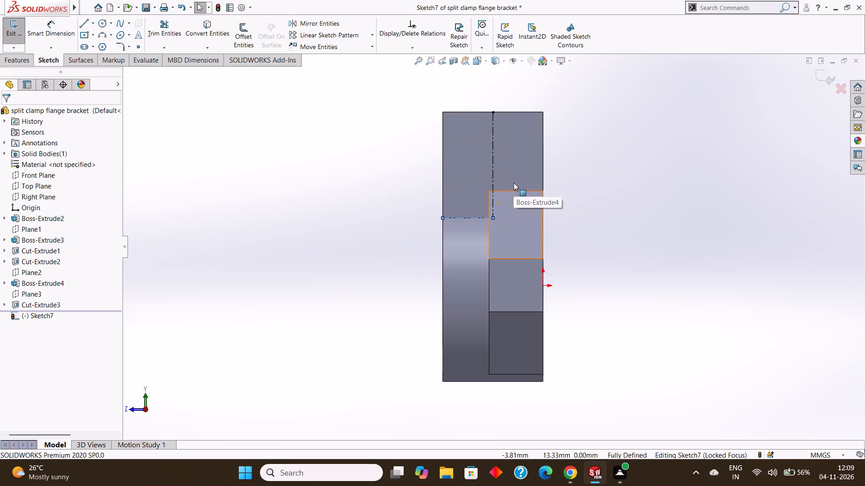
Trim away the vertical centerline and redraw it as a solid line from the top edge's midpoint to the horizontal centerline's inner end.
left_click(161, 29)
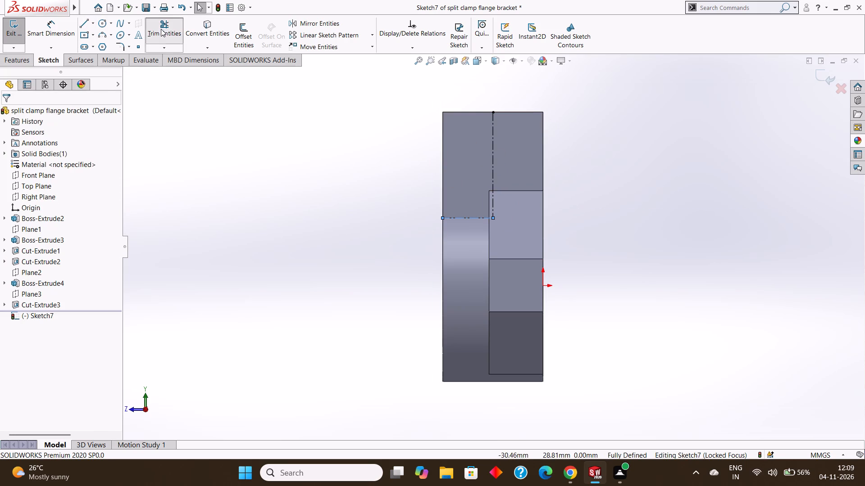
left_click(494, 150)
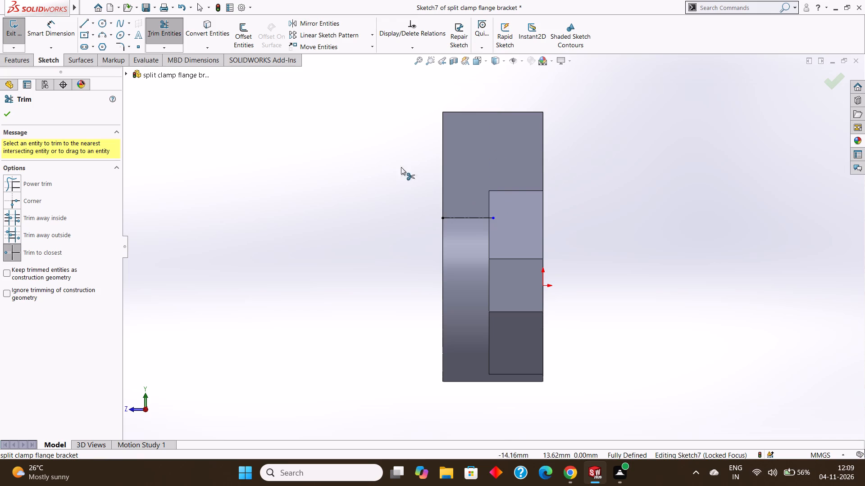
key("Escape")
left_click(84, 22)
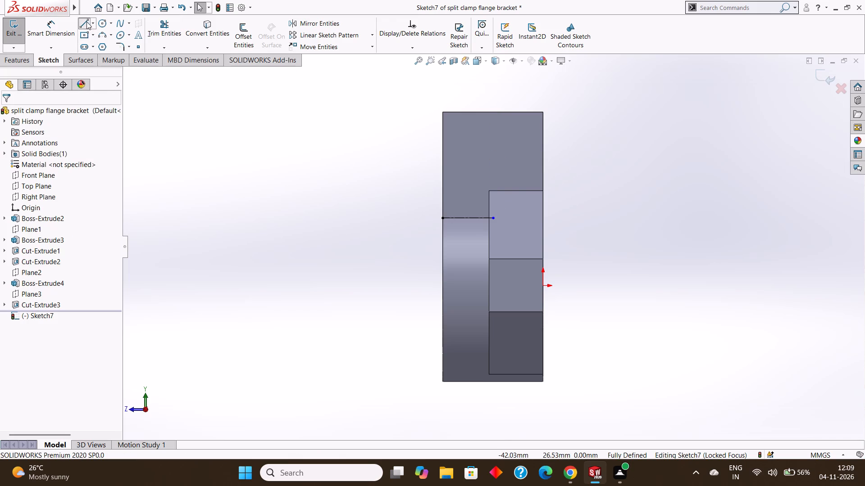
left_click(494, 111)
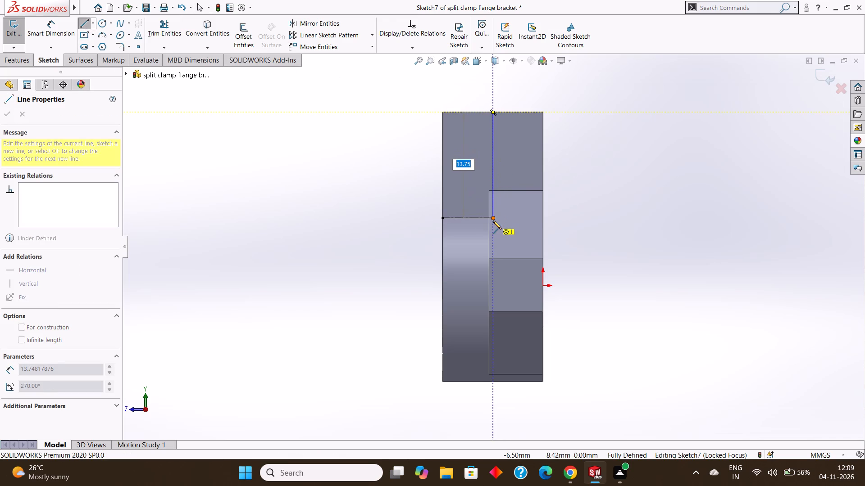
left_click(493, 220)
key("Escape")
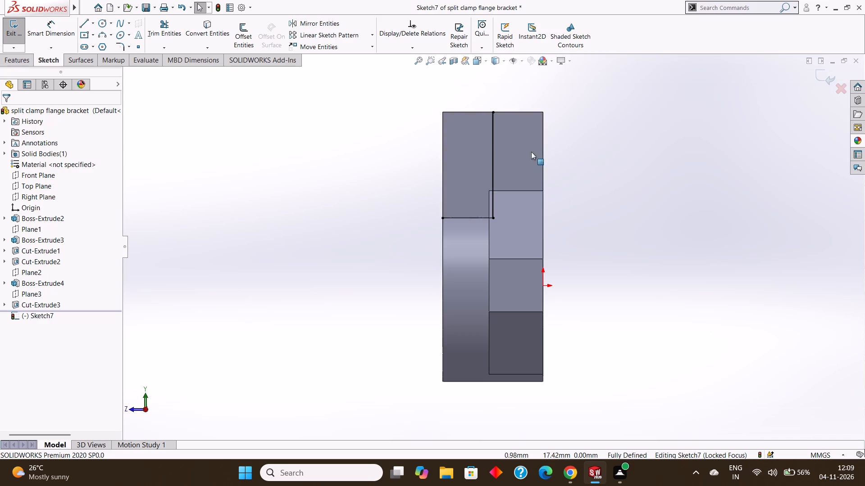
Sketch a circle of 4.5 mm radius centred on the midpoint of the vertical line.
left_click(105, 22)
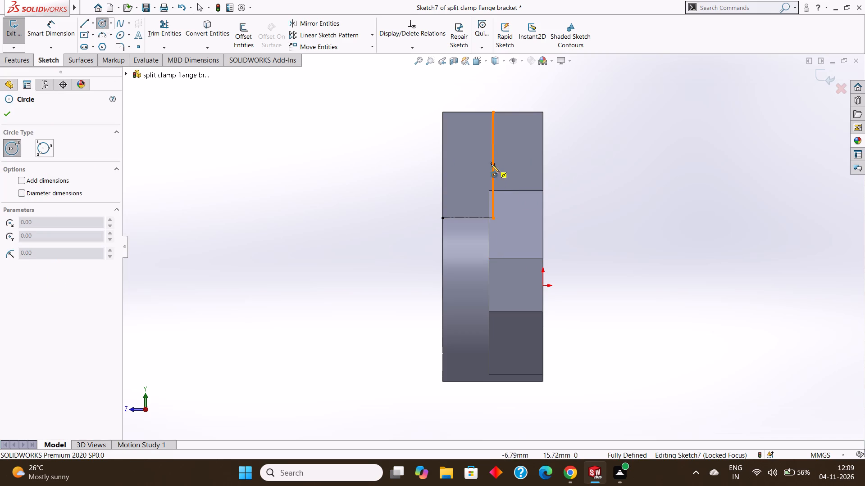
left_click_drag(493, 165, 500, 176)
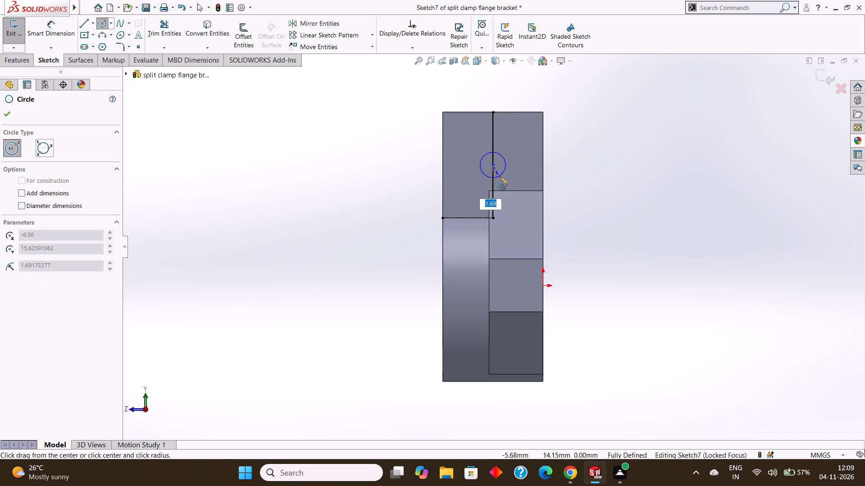
left_click_drag(500, 176, 501, 176)
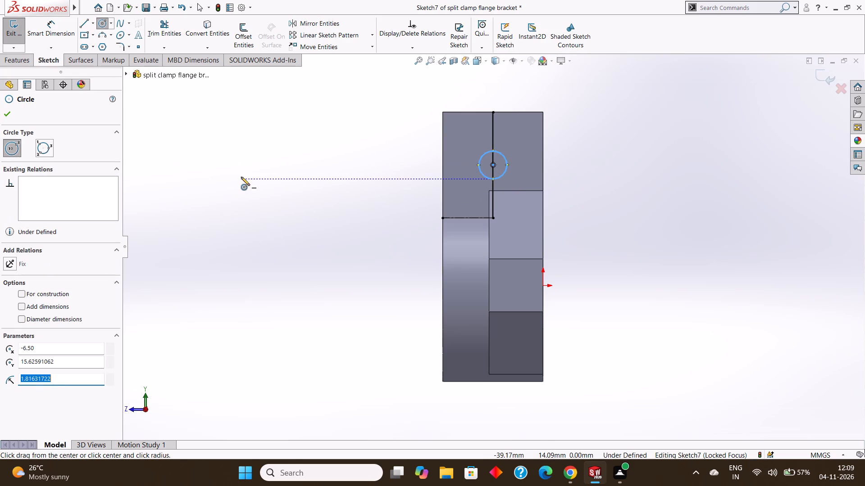
key("BackSpace")
type("4.5")
key("Return")
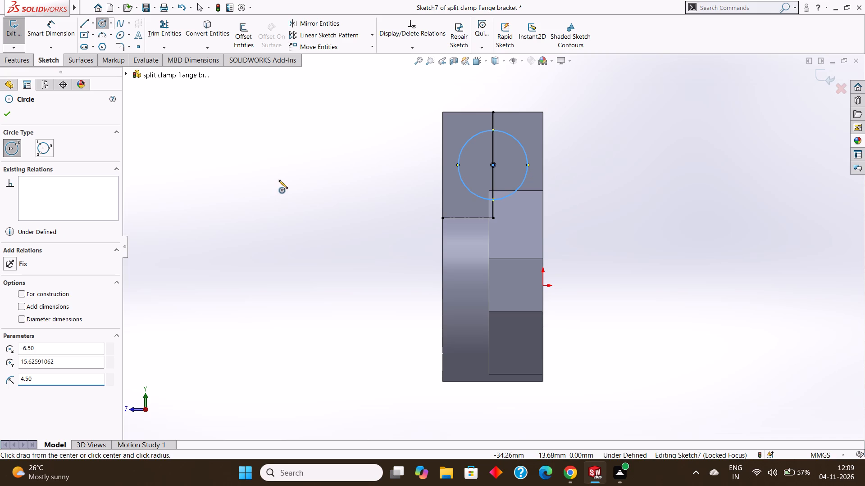
key("Escape")
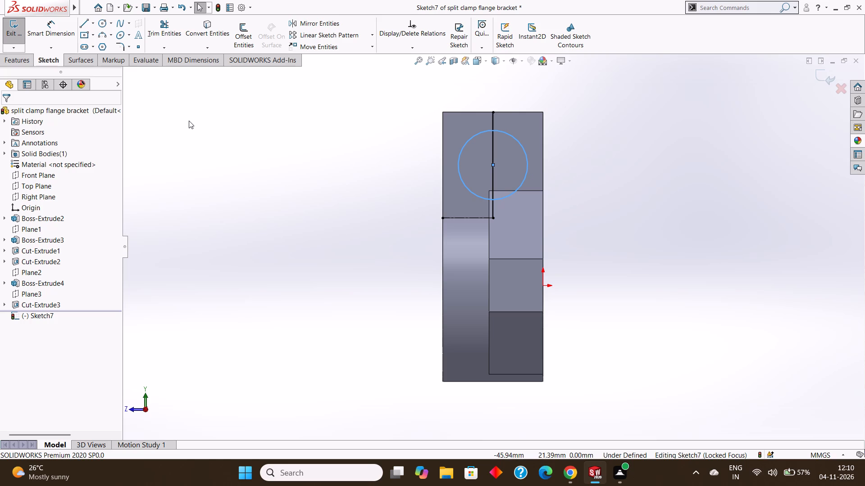
Dimension the circle's diameter and set it to 4.5 mm.
middle_click(252, 150)
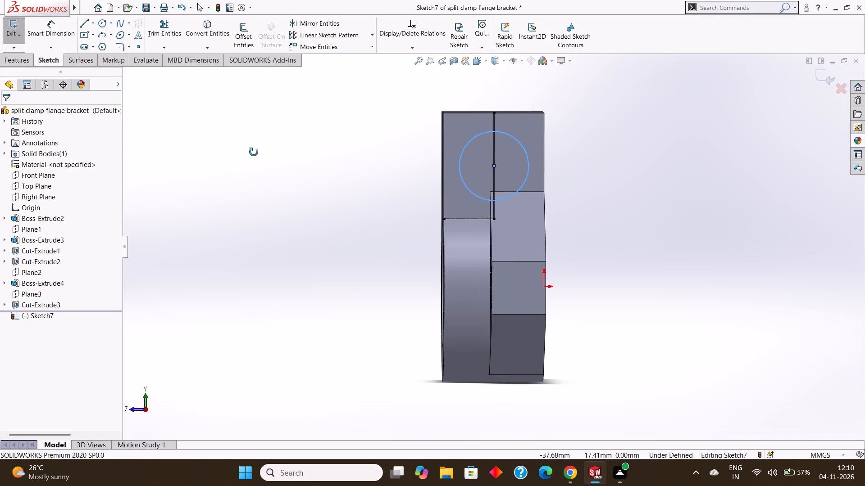
middle_click(254, 149)
scroll(254, 153, "up", 1)
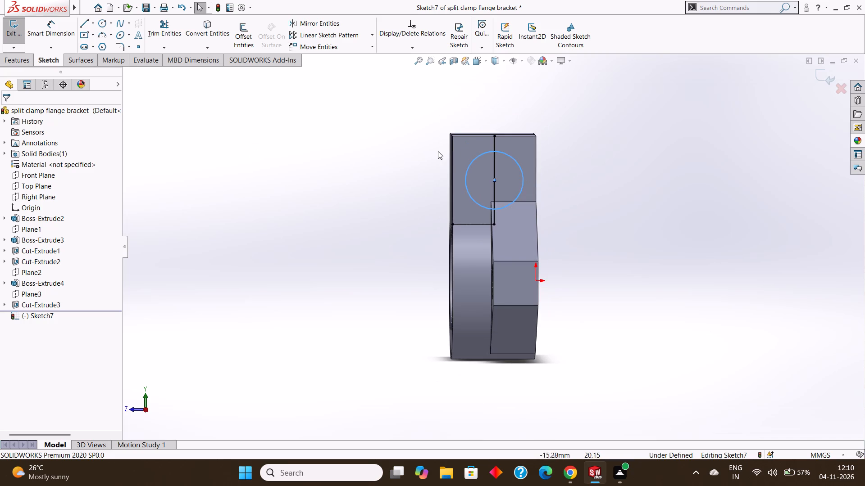
right_click(501, 151)
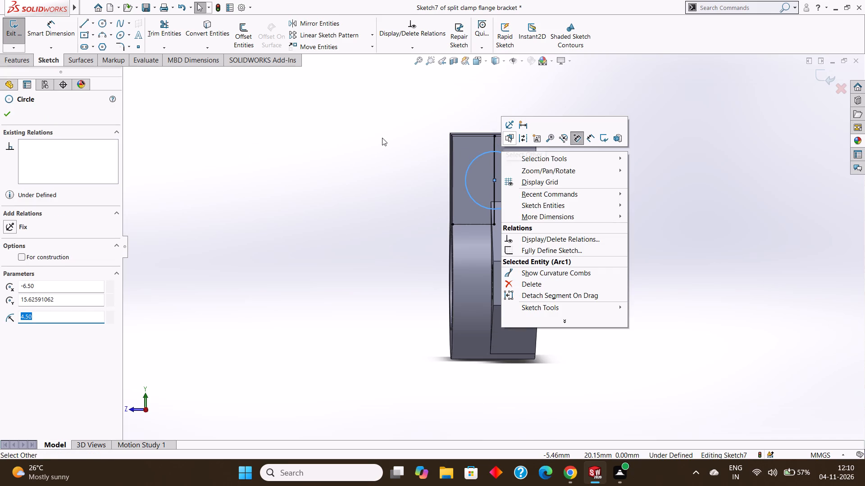
left_click(378, 138)
left_click(63, 32)
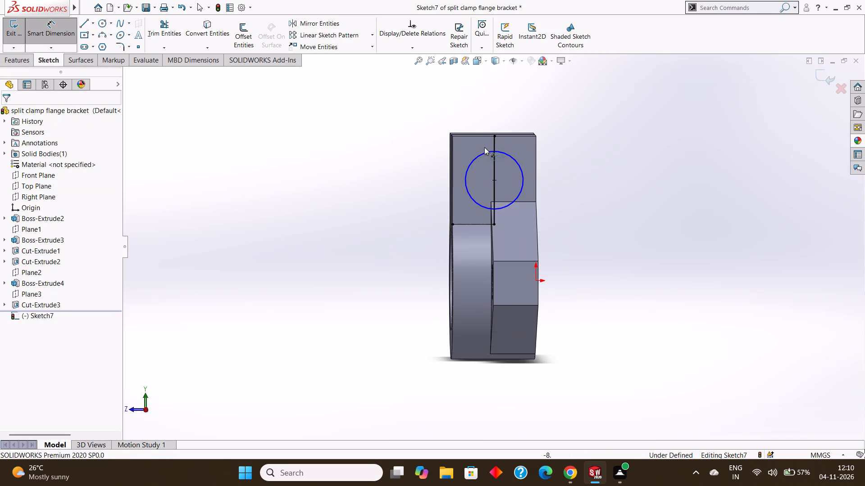
left_click(504, 153)
left_click(647, 148)
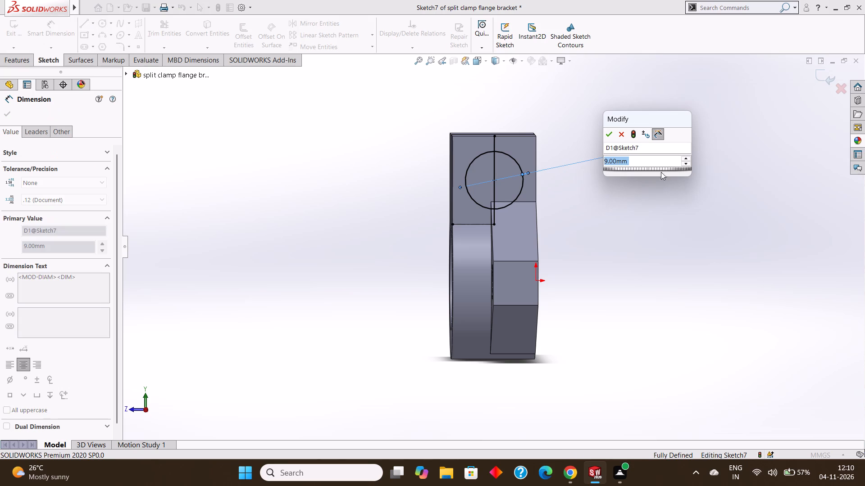
key("Escape")
key("BackSpace")
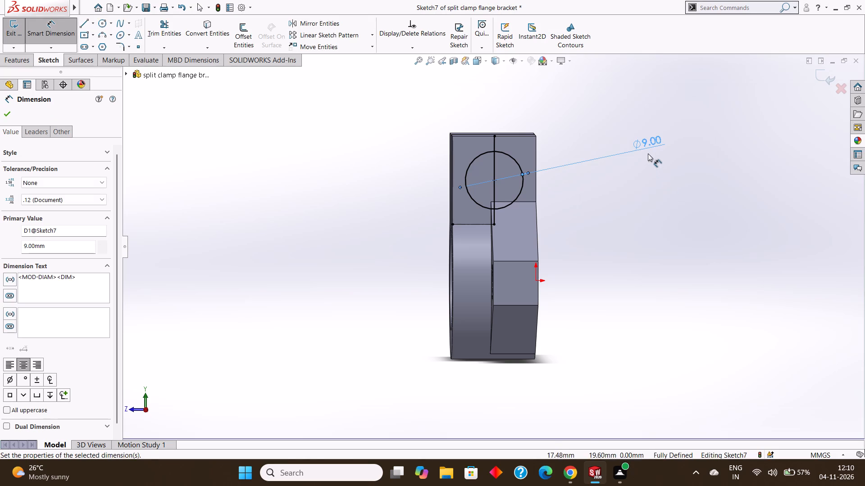
double_click(647, 145)
key("BackSpace")
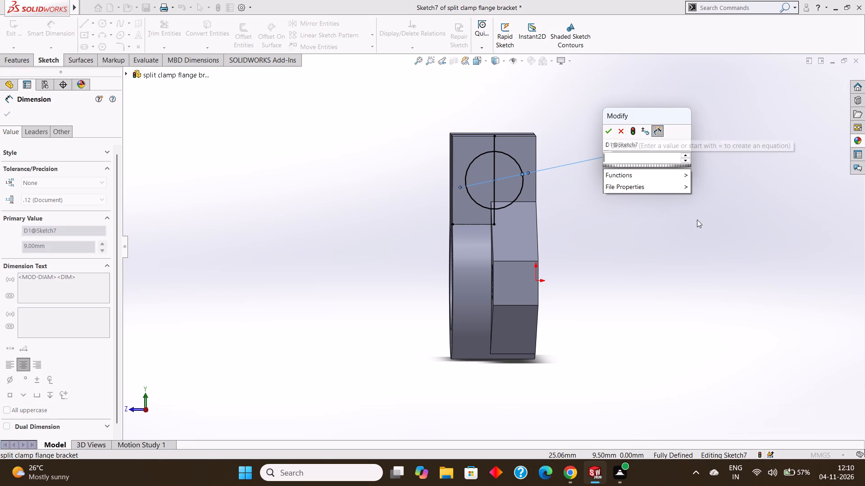
key("4")
type(".5")
key("Return")
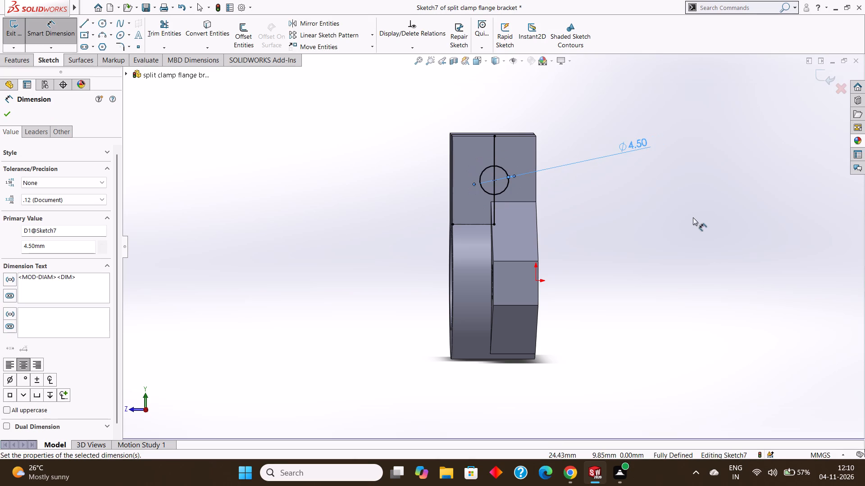
middle_click_drag(637, 225, 669, 221)
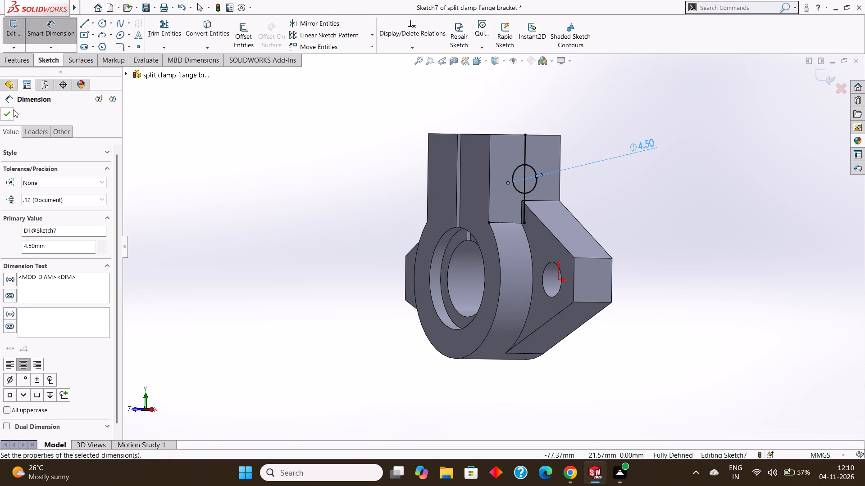
left_click(14, 109)
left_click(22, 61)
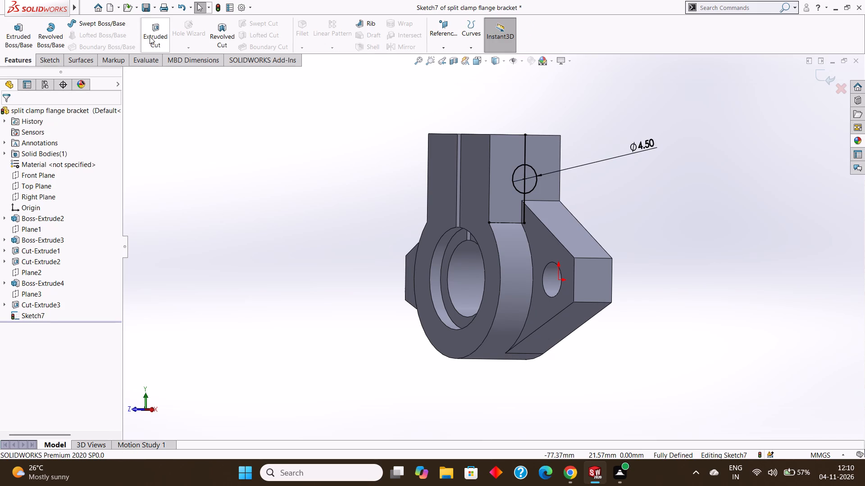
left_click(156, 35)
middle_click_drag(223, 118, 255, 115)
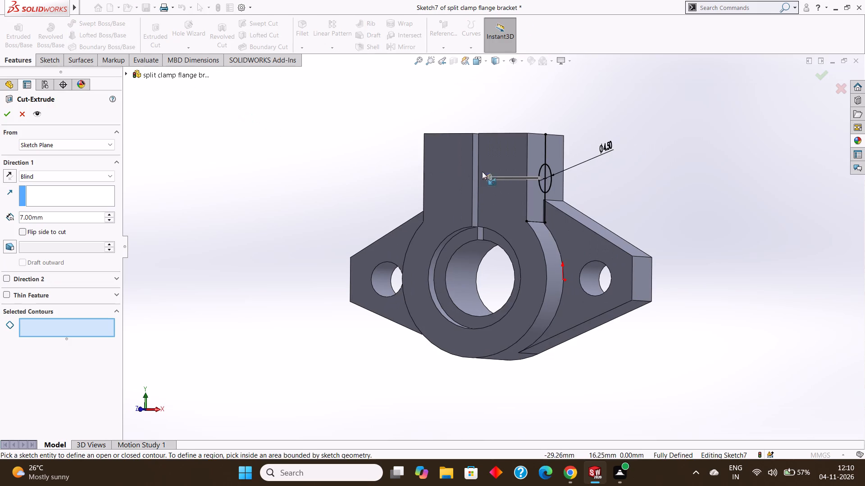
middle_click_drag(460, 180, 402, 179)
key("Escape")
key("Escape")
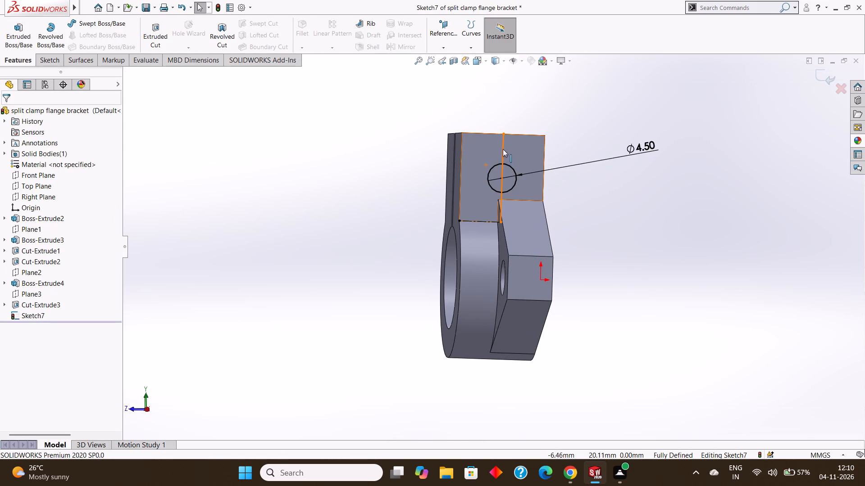
Convert the vertical line through the circle to construction geometry.
right_click(503, 149)
left_click(524, 135)
key("Escape")
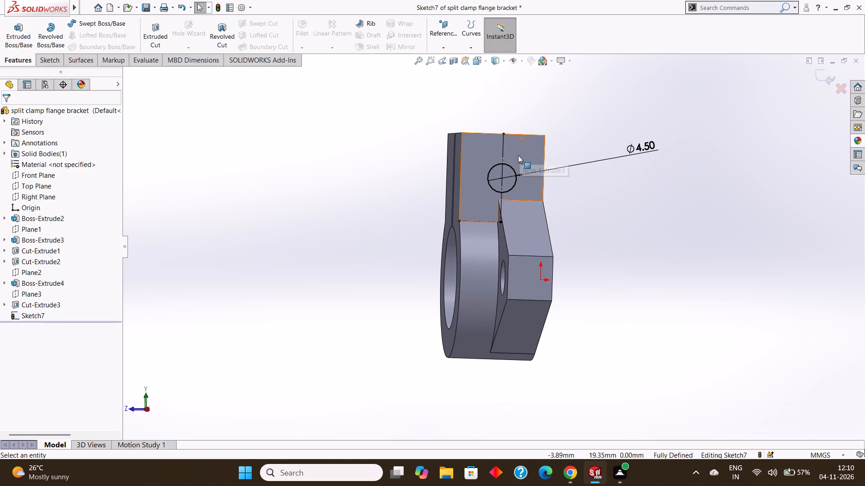
Extrude-cut the 4.5 mm circle 20 mm deep through both halves of the slit upper block.
left_click(157, 31)
middle_click_drag(219, 107, 321, 123)
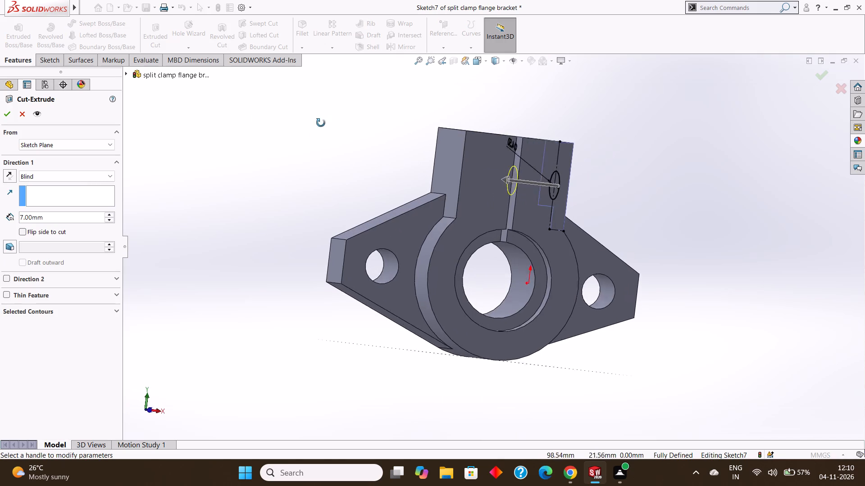
middle_click_drag(321, 123, 314, 123)
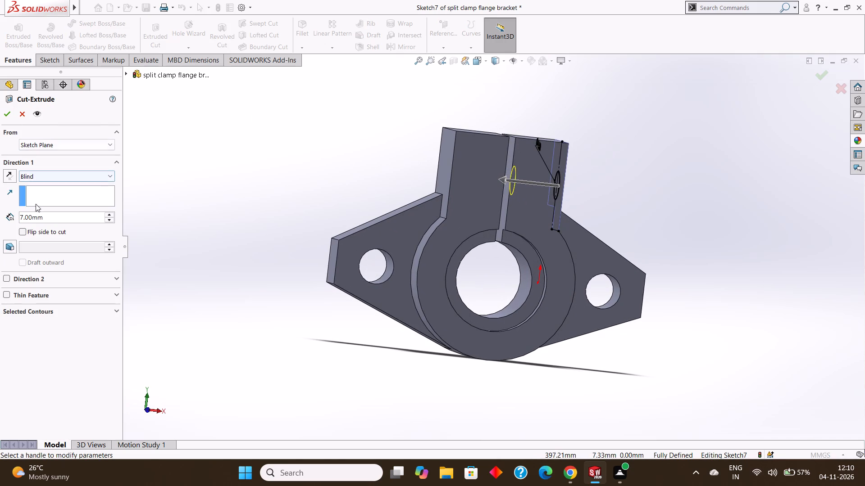
left_click(51, 216)
left_click_drag(74, 216, 13, 209)
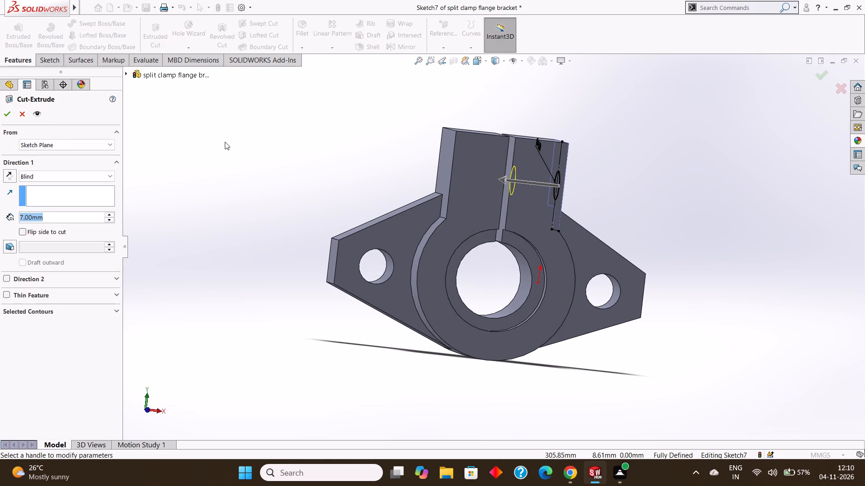
type("20")
key("Return")
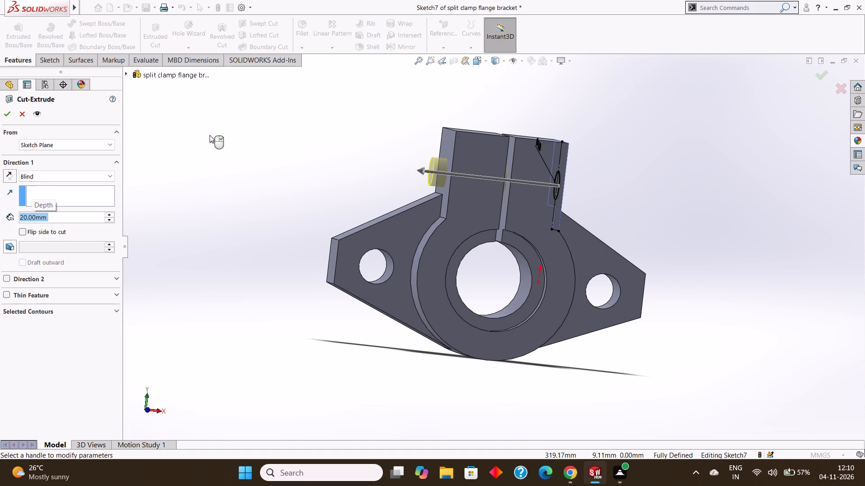
left_click(4, 118)
left_click(184, 160)
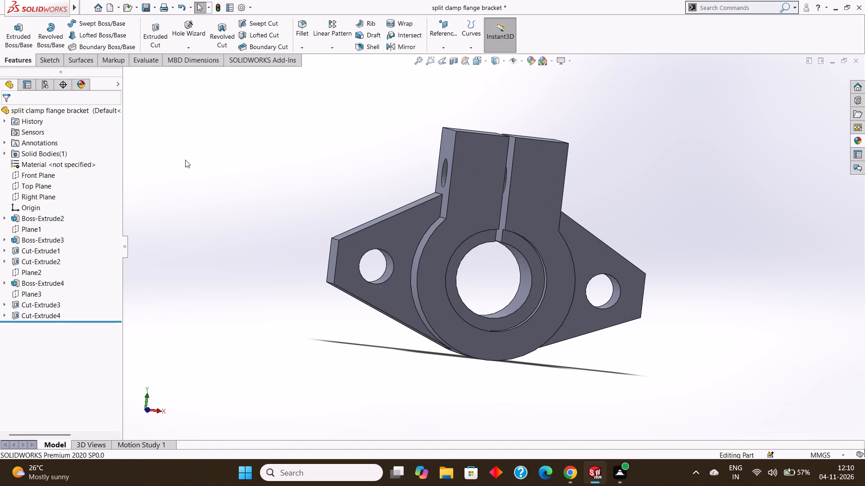
Examine the bracket from several angles, checking the clamp-screw hole, the slit and the flange.
middle_click_drag(188, 158, 191, 126)
middle_click_drag(246, 189, 226, 140)
middle_click_drag(247, 207, 272, 129)
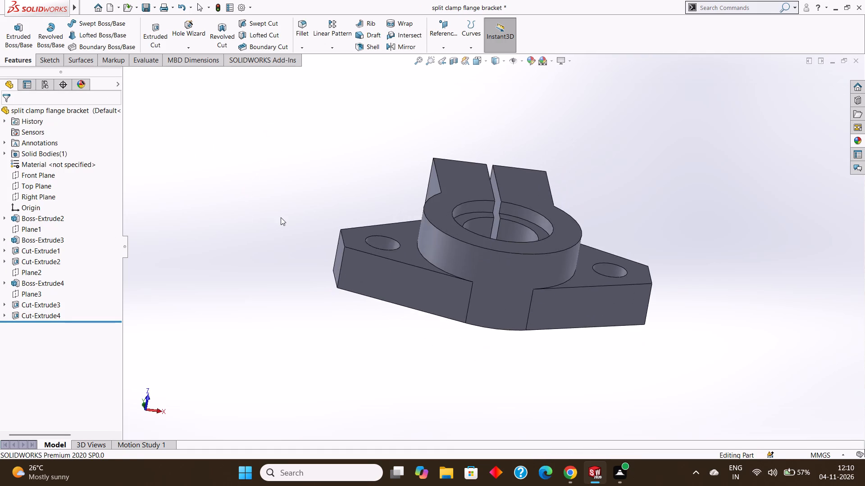
middle_click_drag(281, 216, 423, 289)
middle_click_drag(300, 194, 259, 284)
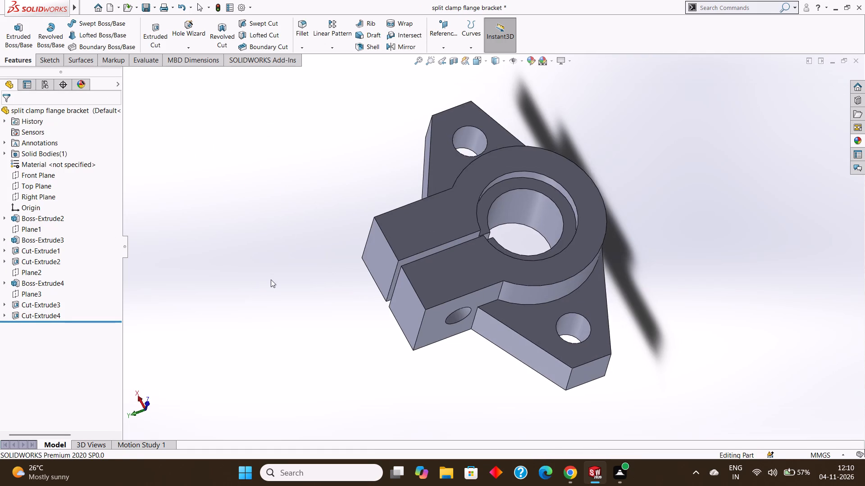
scroll(275, 273, "up", 3)
middle_click_drag(278, 252, 336, 357)
middle_click_drag(392, 180, 293, 159)
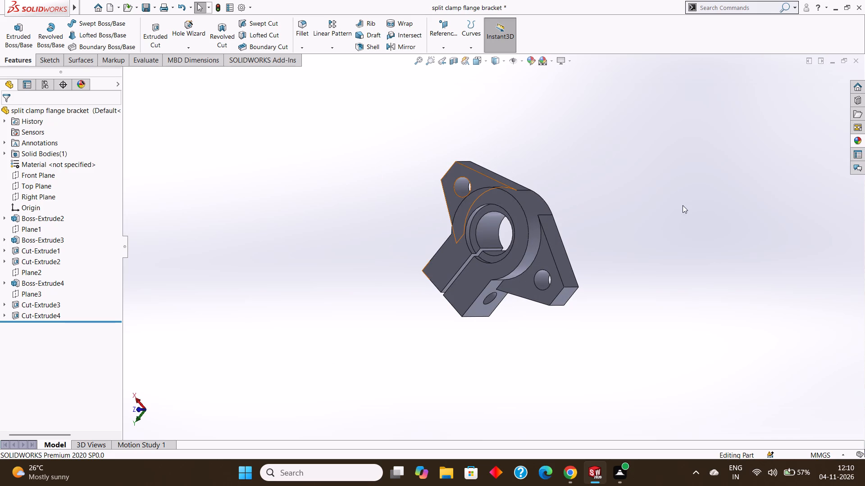
Apply the solid Orange appearance to the whole bracket.
left_click(857, 137)
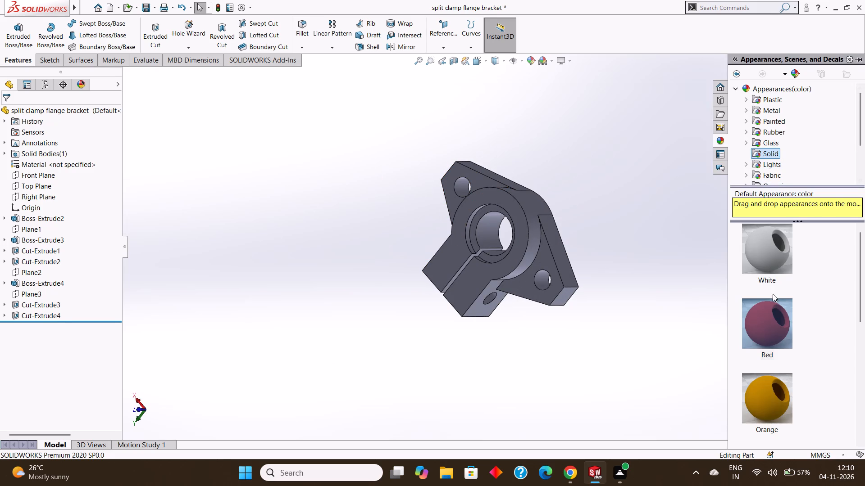
left_click_drag(772, 393, 536, 211)
left_click(544, 215)
Save the split clamp flange bracket part.
middle_click_drag(633, 231, 633, 231)
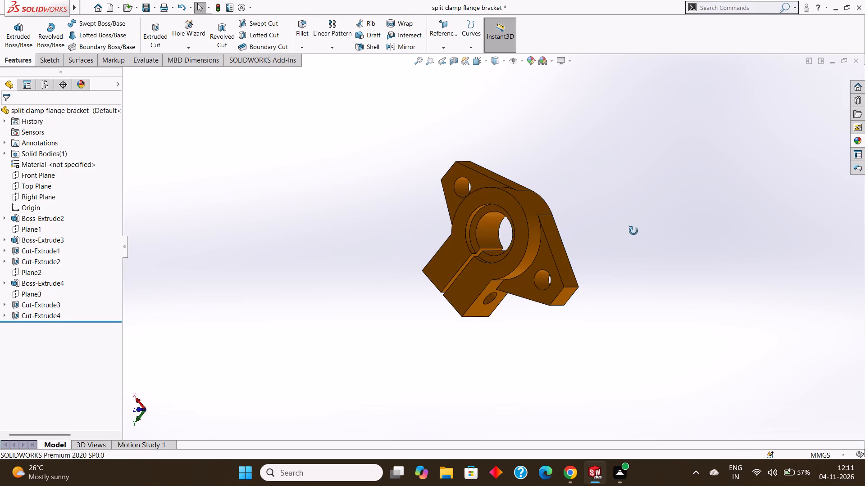
middle_click_drag(633, 231, 641, 206)
middle_click_drag(640, 211, 660, 184)
key("ctrl+s")
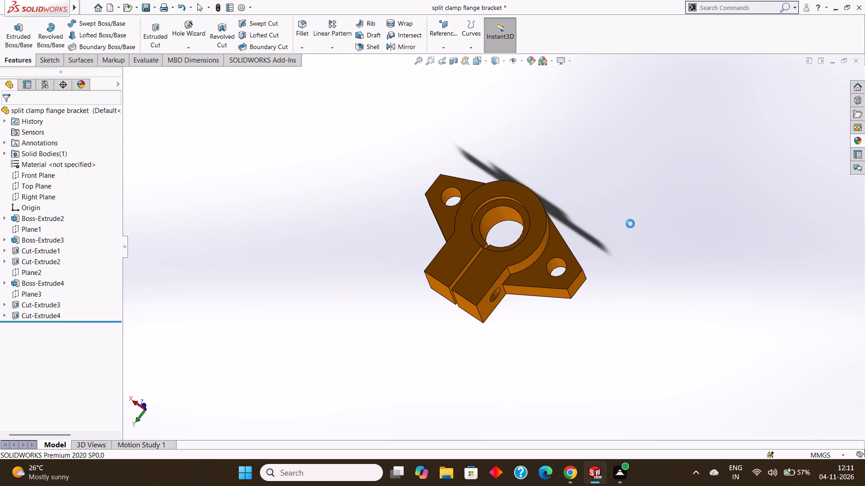
key("ctrl+s")
key("ctrl+s")
key("ctrl+s")
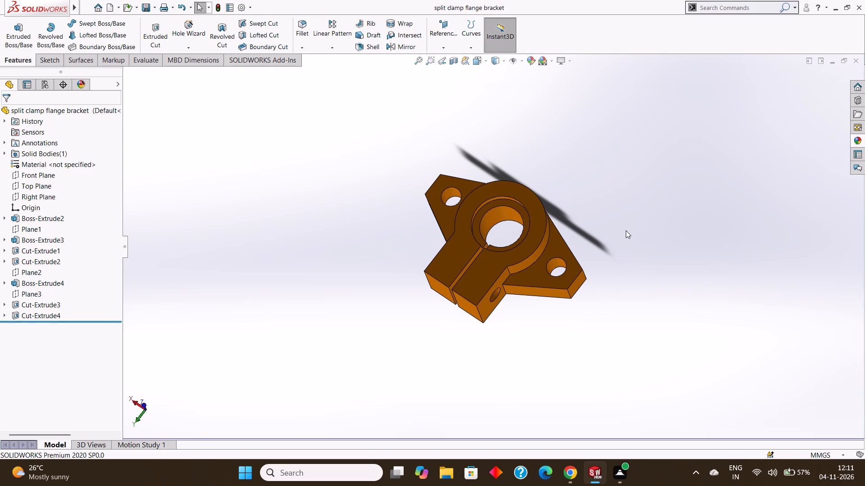
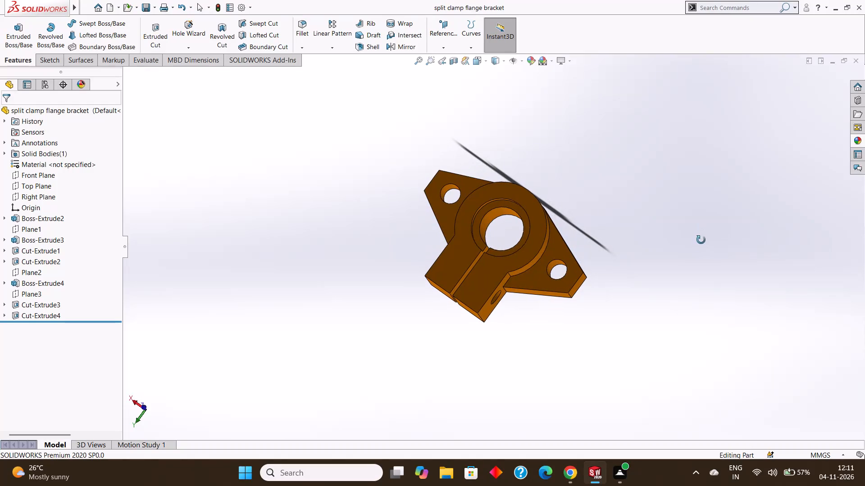
Save a copy of the bracket part as an Adobe PDF named split clamp flange bracket in the tryfuji folder.
left_click(155, 9)
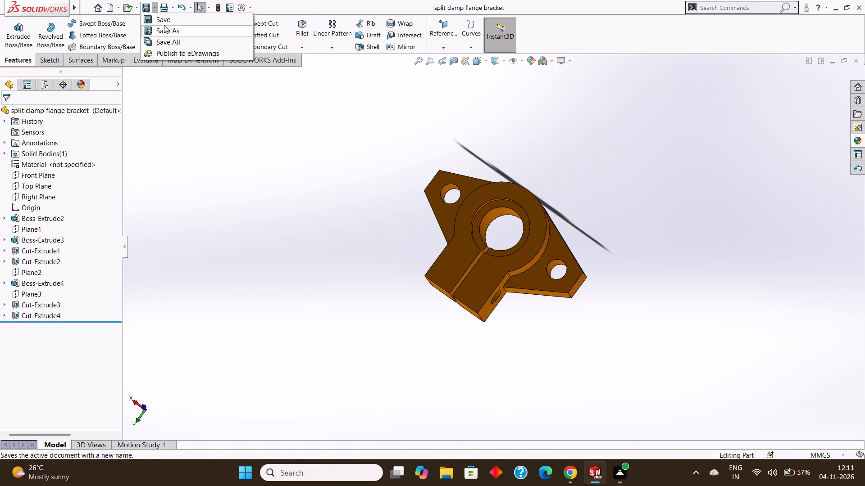
left_click(164, 25)
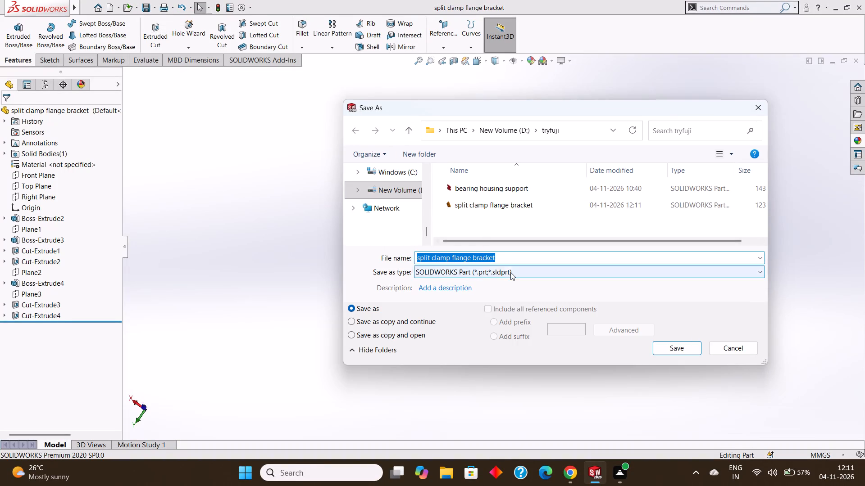
left_click(510, 272)
left_click(500, 70)
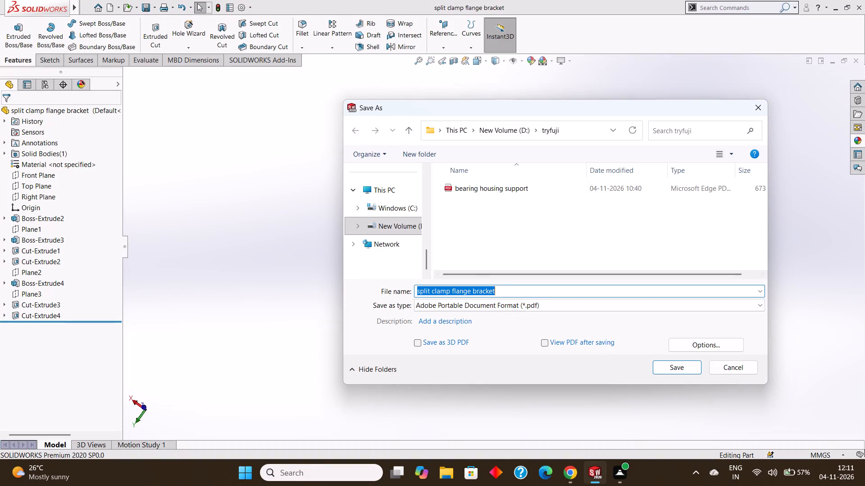
left_click(501, 286)
left_click(504, 289)
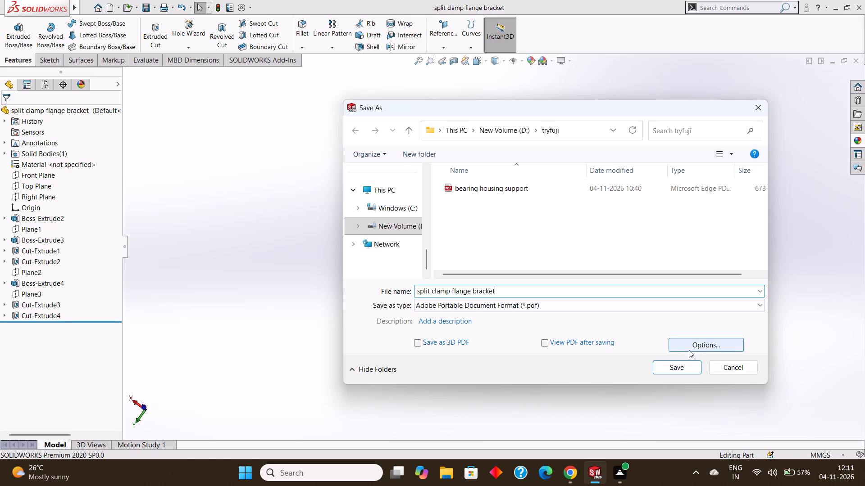
left_click(678, 369)
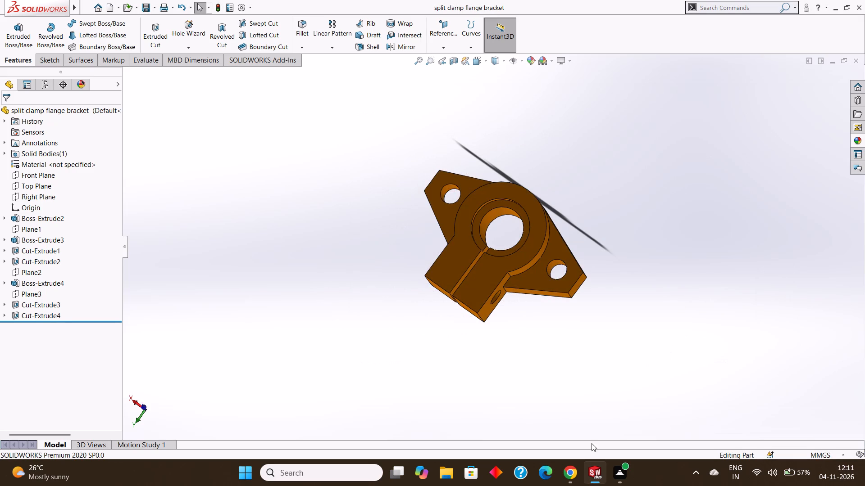